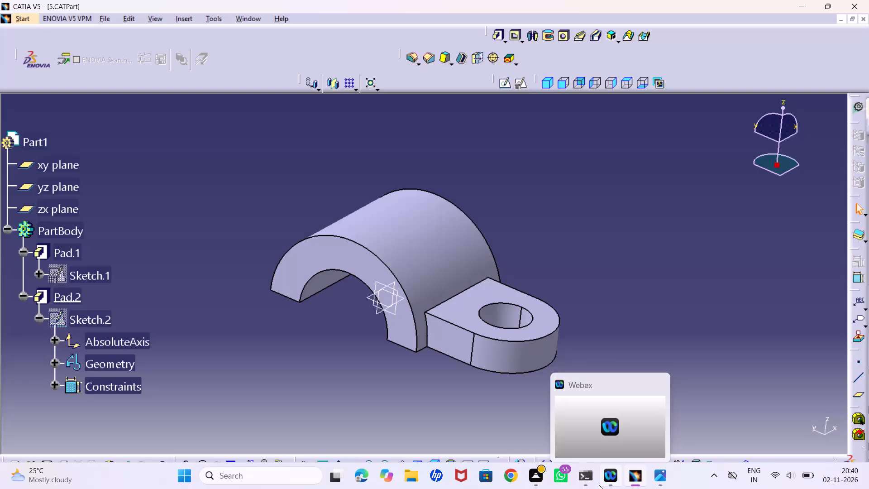
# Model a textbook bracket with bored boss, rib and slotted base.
# Create a new part named Part2 in Part Design with hybrid design enabled.
pyautogui.click(24, 21)
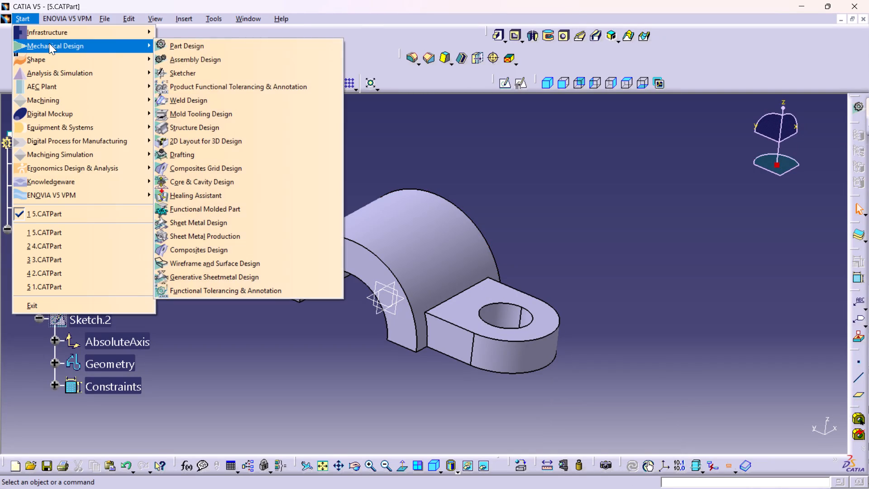
pyautogui.click(49, 43)
pyautogui.click(186, 49)
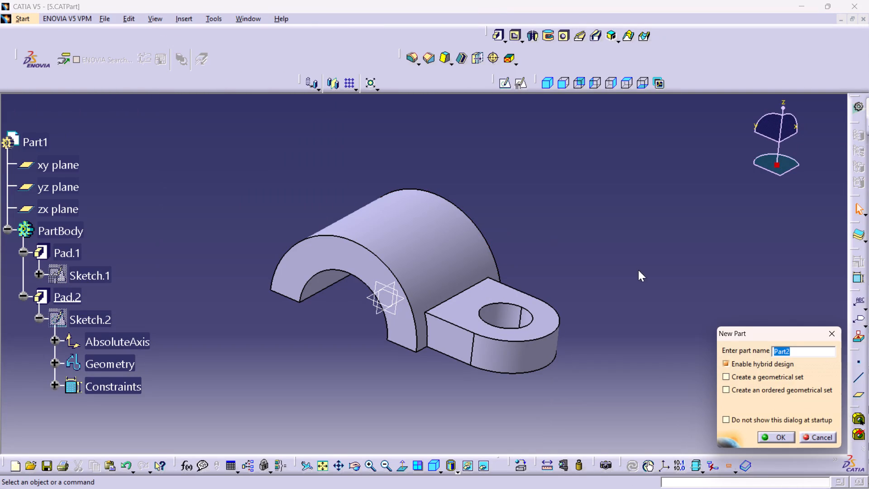
pyautogui.click(776, 437)
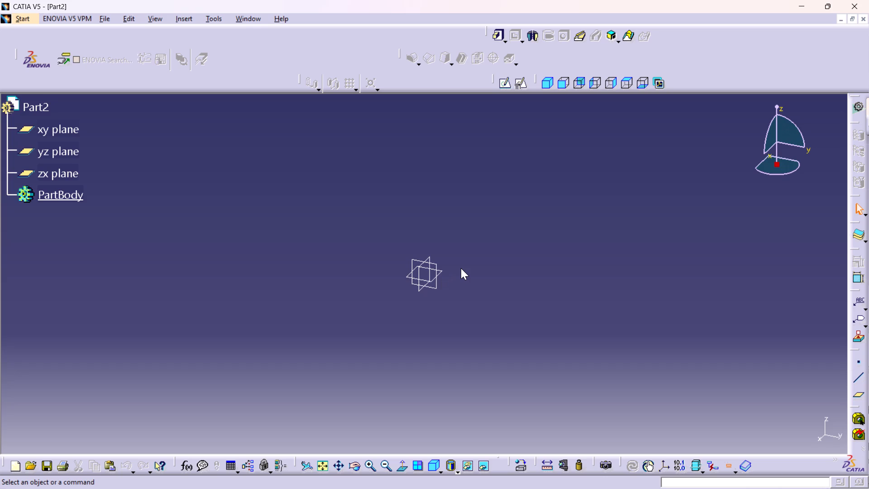
# Create a positioned sketch on the yz plane with implicit origin and implicit orientation.
pyautogui.click(438, 290)
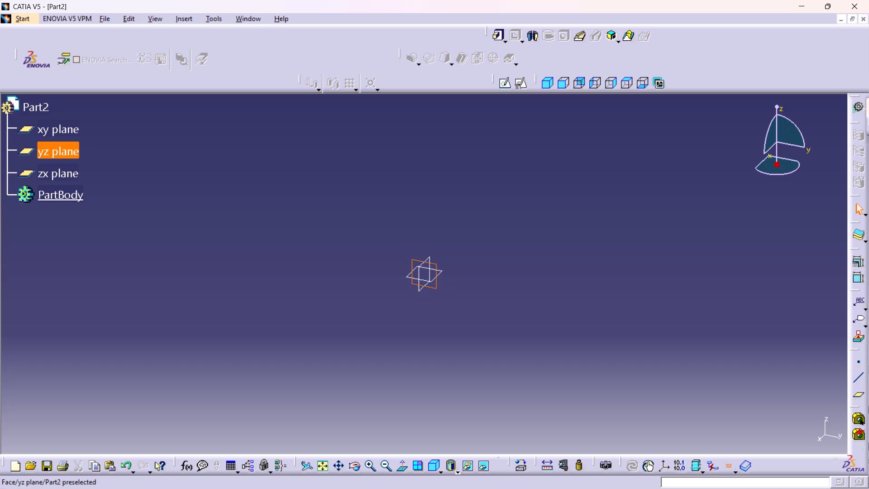
pyautogui.click(523, 85)
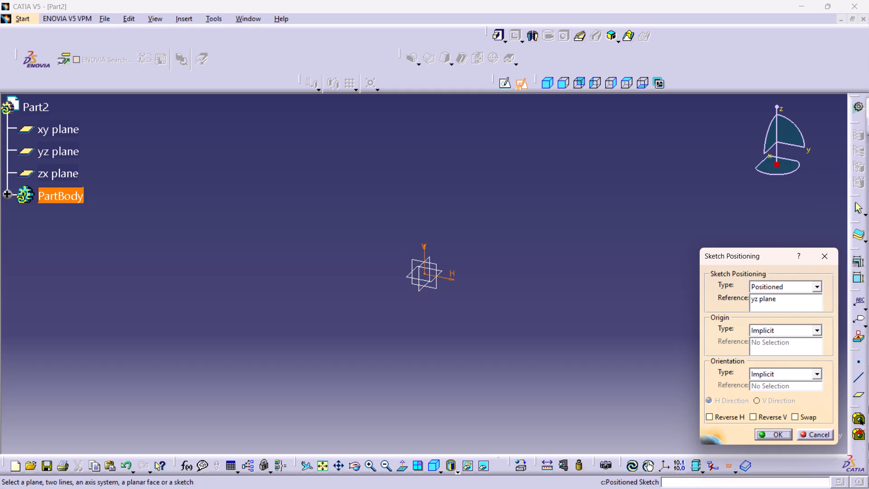
pyautogui.click(769, 433)
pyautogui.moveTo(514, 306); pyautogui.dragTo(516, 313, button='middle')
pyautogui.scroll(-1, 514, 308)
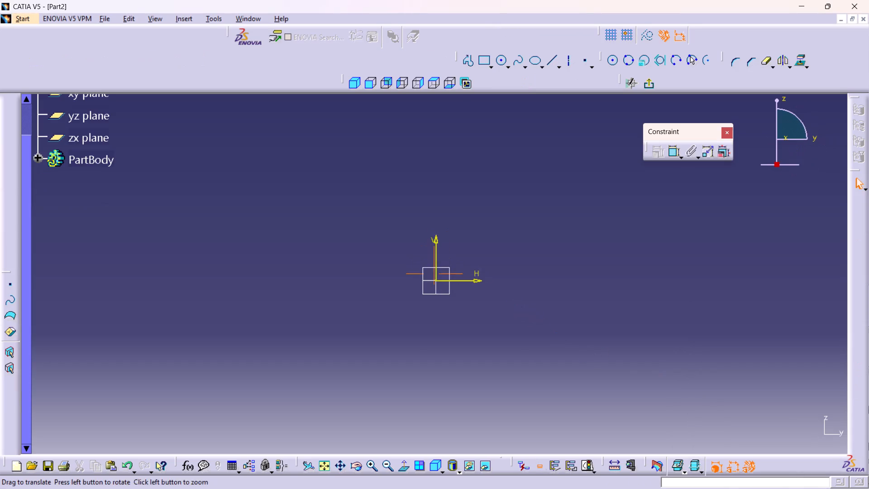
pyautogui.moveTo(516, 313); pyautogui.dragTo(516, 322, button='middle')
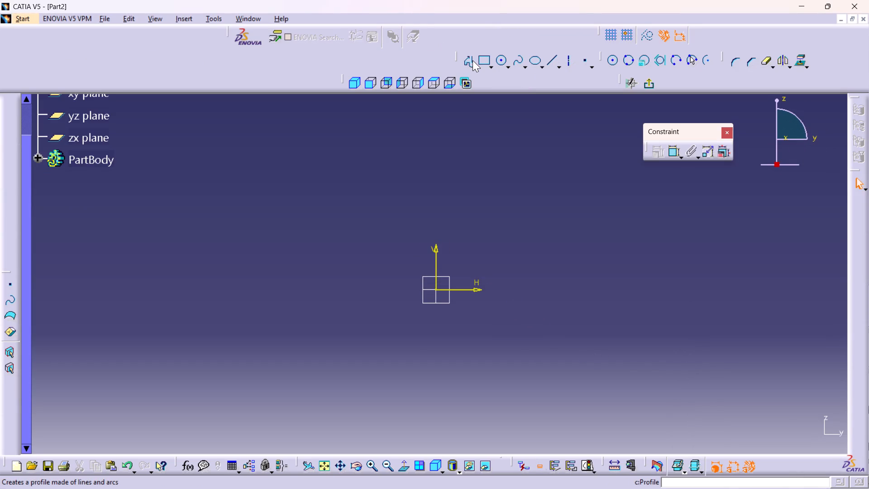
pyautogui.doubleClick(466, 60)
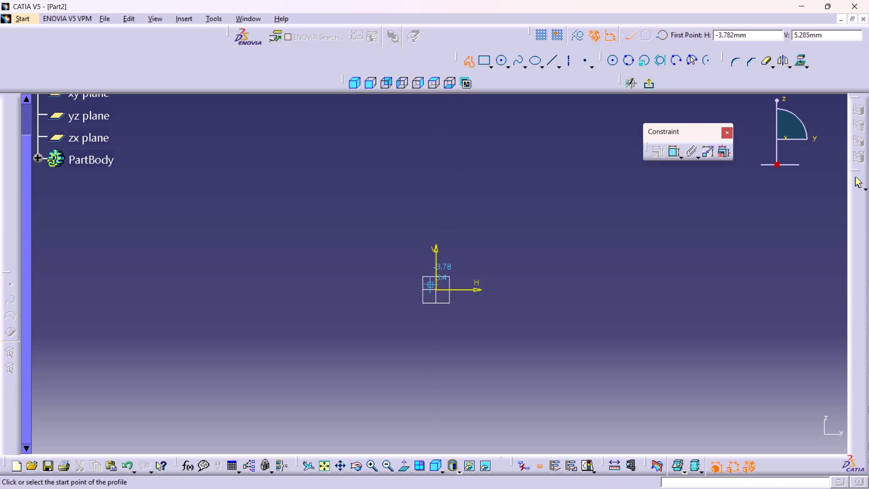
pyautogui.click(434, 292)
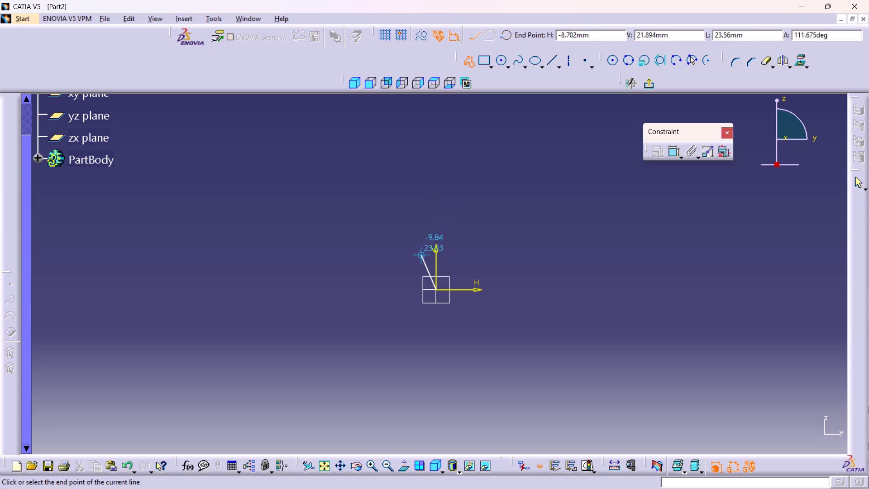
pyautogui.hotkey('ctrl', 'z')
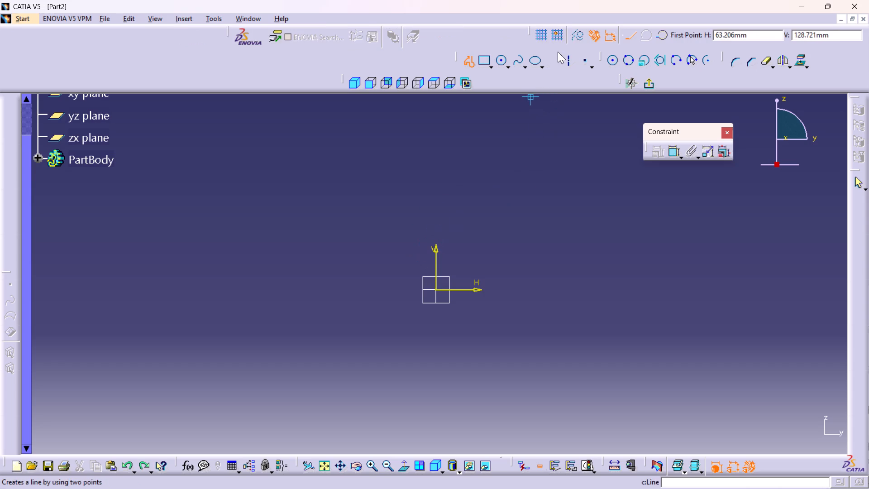
# Sketch two concentric circles centred on the origin, about 85 mm and about 38 mm in diameter.
pyautogui.click(499, 62)
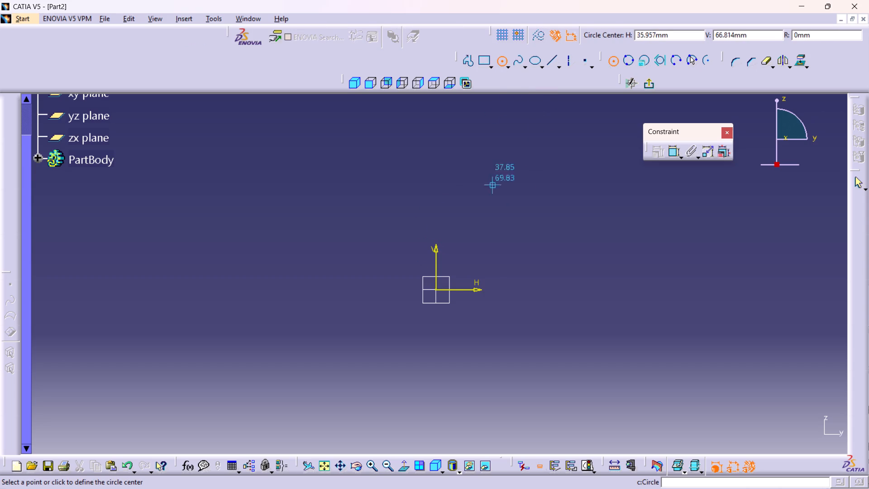
pyautogui.click(435, 290)
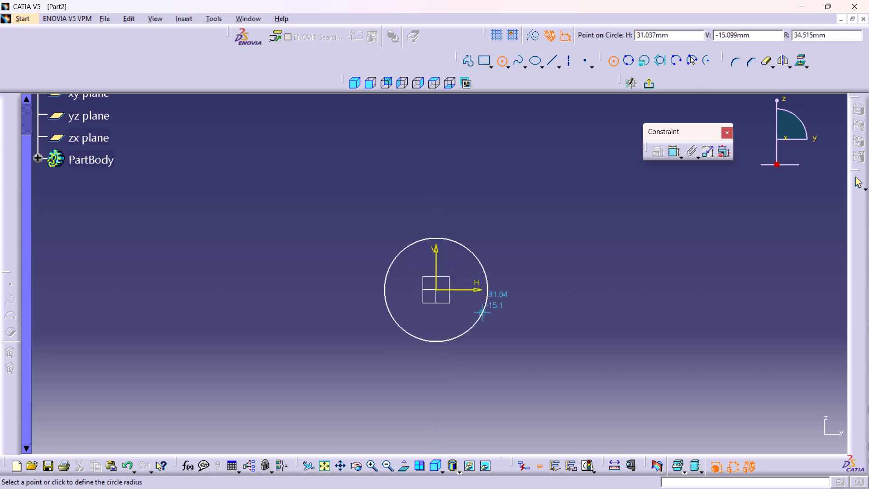
pyautogui.click(491, 321)
pyautogui.moveTo(515, 310); pyautogui.dragTo(515, 266, button='middle')
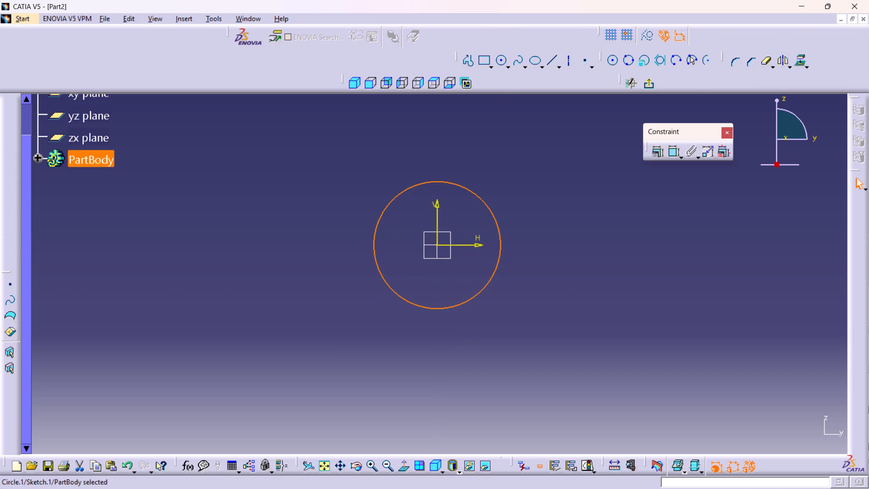
pyautogui.doubleClick(503, 60)
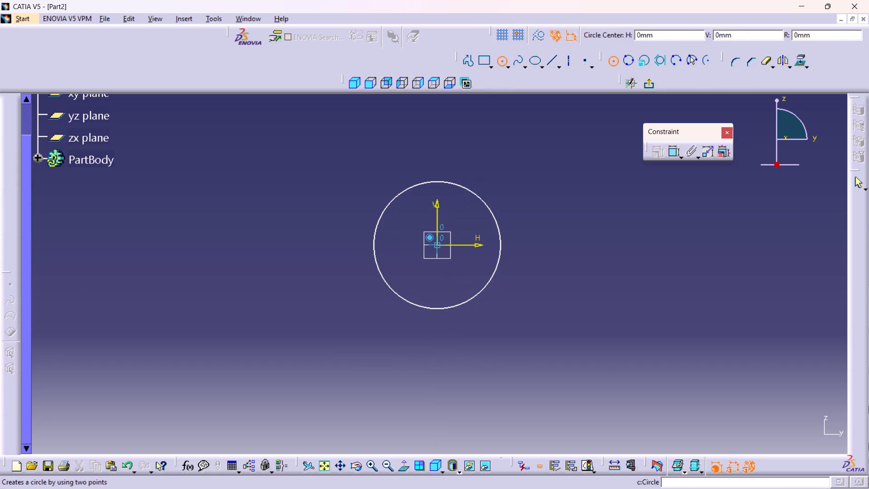
pyautogui.click(439, 245)
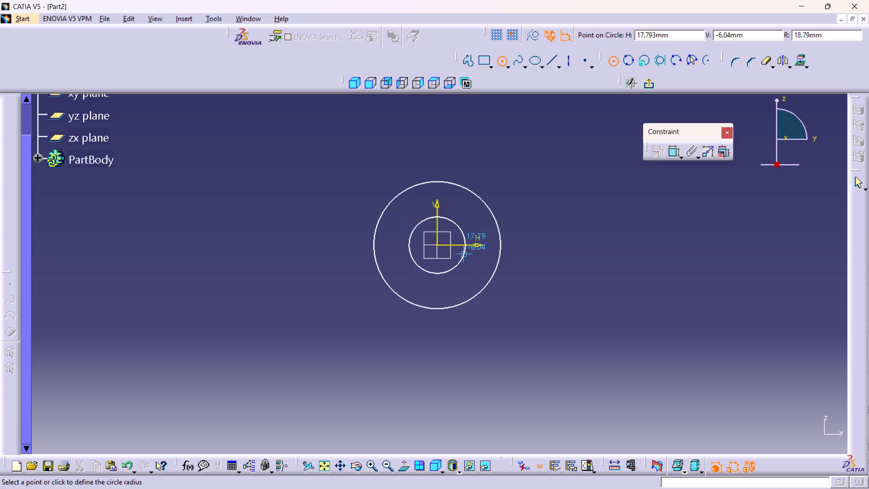
pyautogui.click(463, 253)
# Dimension both circle diameters, setting the circle drawn larger to 30 mm and the one drawn smaller to 60 mm.
pyautogui.doubleClick(673, 151)
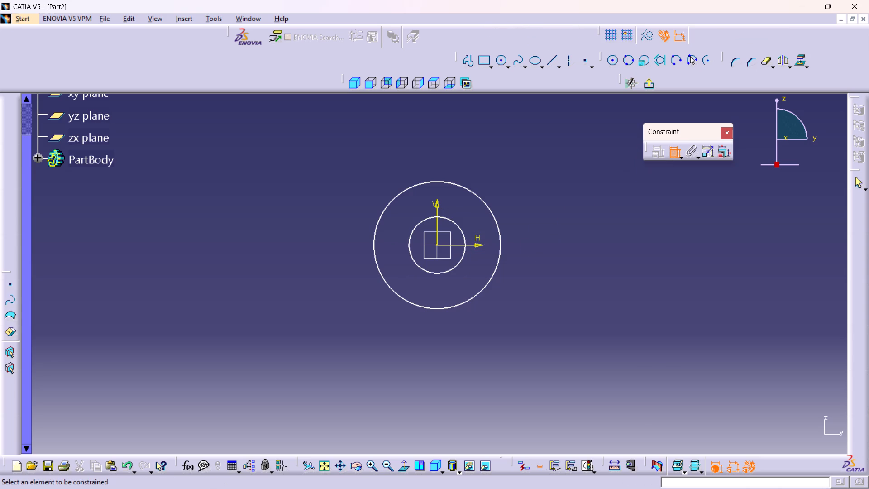
pyautogui.click(454, 226)
pyautogui.click(561, 131)
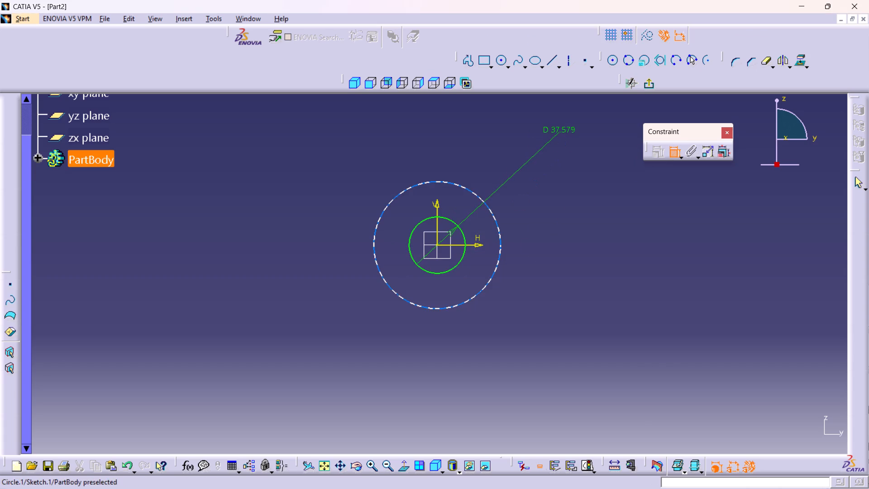
pyautogui.click(497, 225)
pyautogui.click(566, 181)
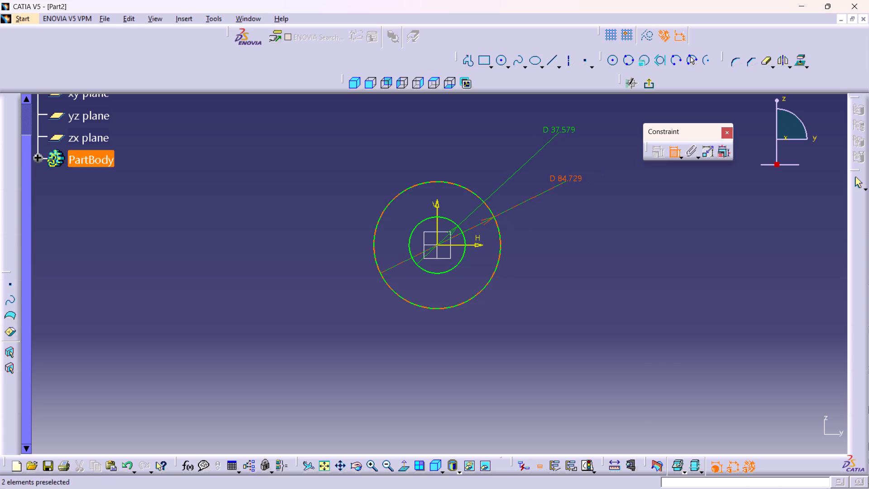
pyautogui.doubleClick(573, 177)
pyautogui.write('30')
pyautogui.press('Return')
pyautogui.doubleClick(565, 130)
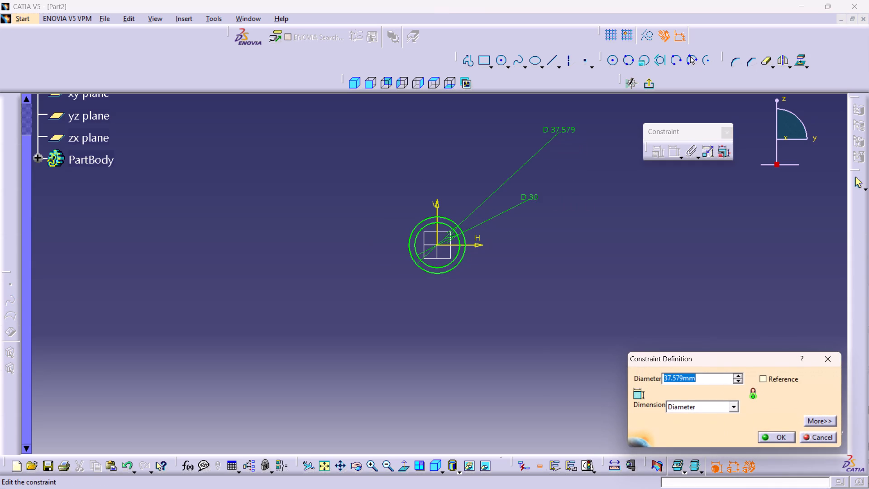
pyautogui.press('6')
pyautogui.press('0')
pyautogui.press('Return')
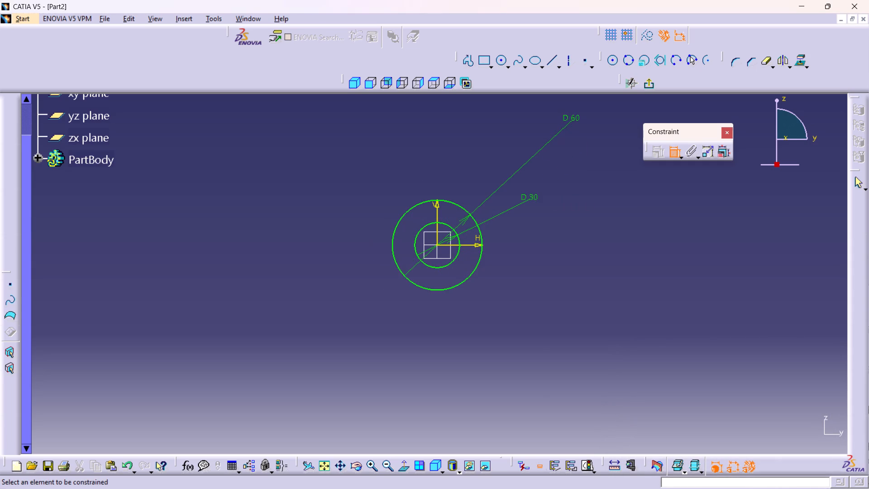
# Start a profile with a vertical line about 64 mm long, running down from near the horizontal axis just left of the outer circle.
pyautogui.moveTo(525, 207); pyautogui.dragTo(520, 195, button='middle')
pyautogui.doubleClick(467, 65)
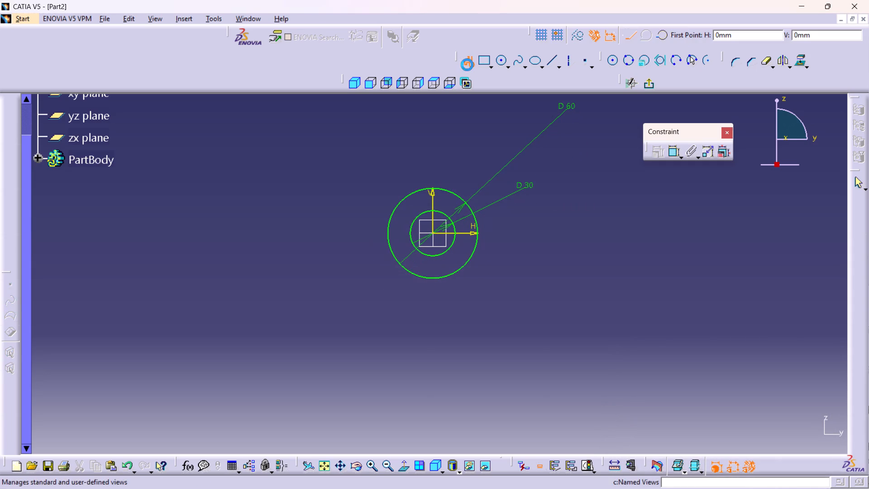
pyautogui.click(378, 230)
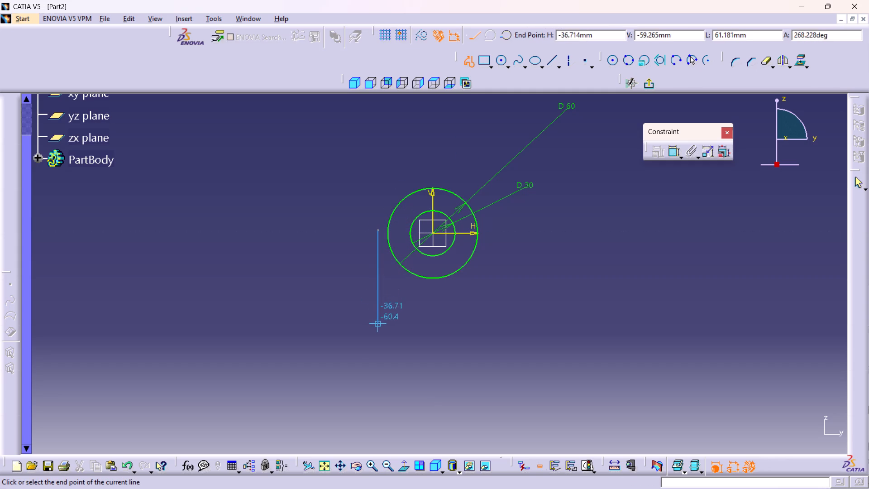
pyautogui.click(380, 326)
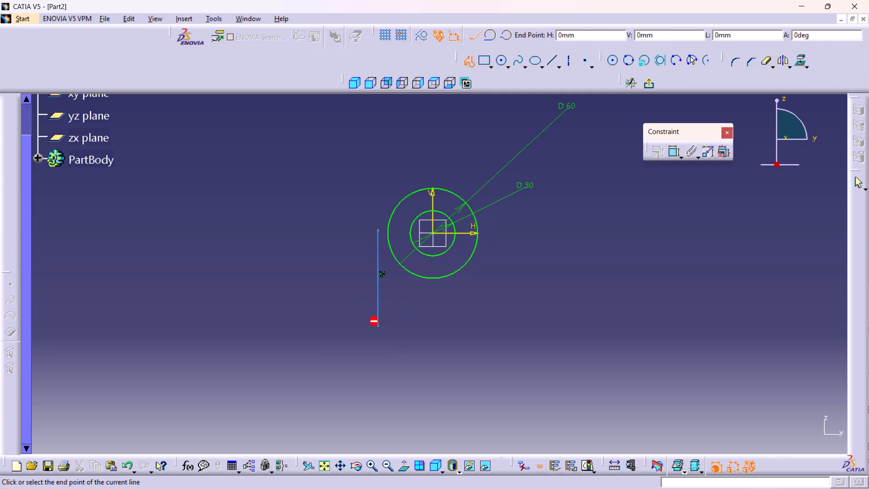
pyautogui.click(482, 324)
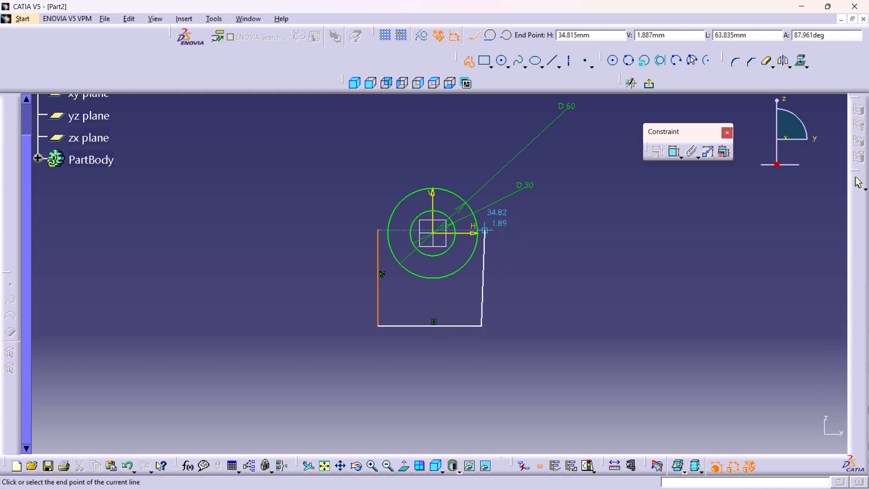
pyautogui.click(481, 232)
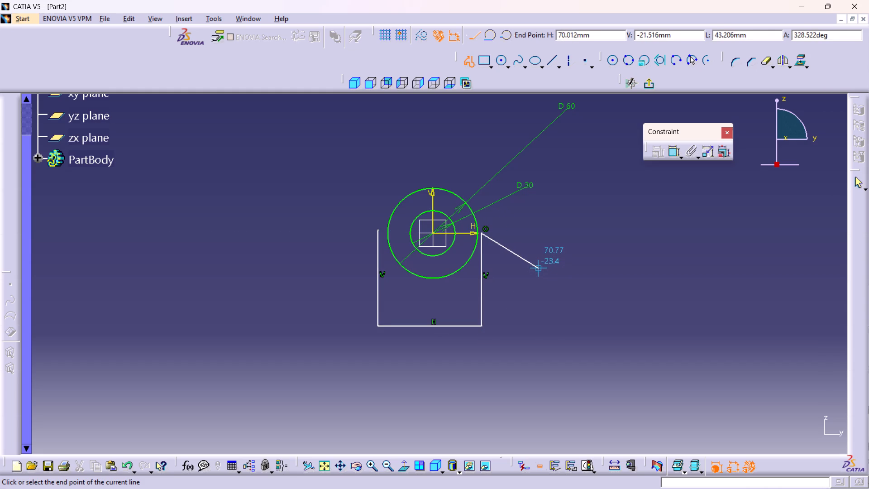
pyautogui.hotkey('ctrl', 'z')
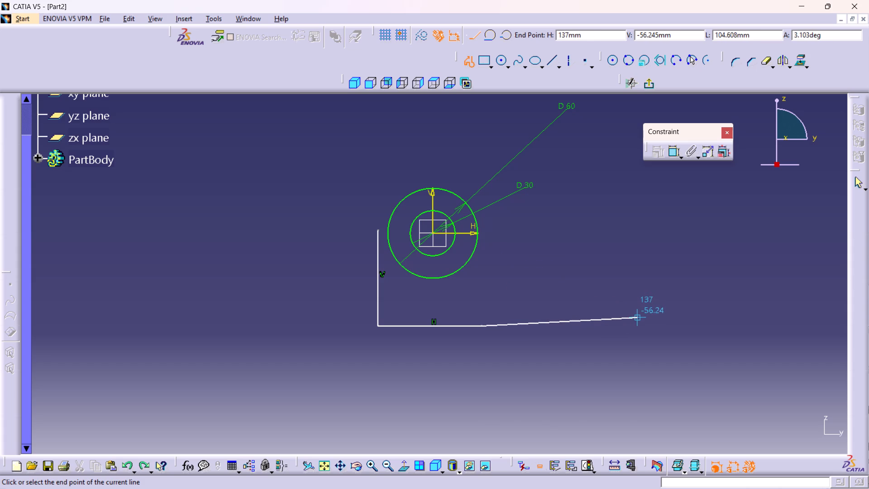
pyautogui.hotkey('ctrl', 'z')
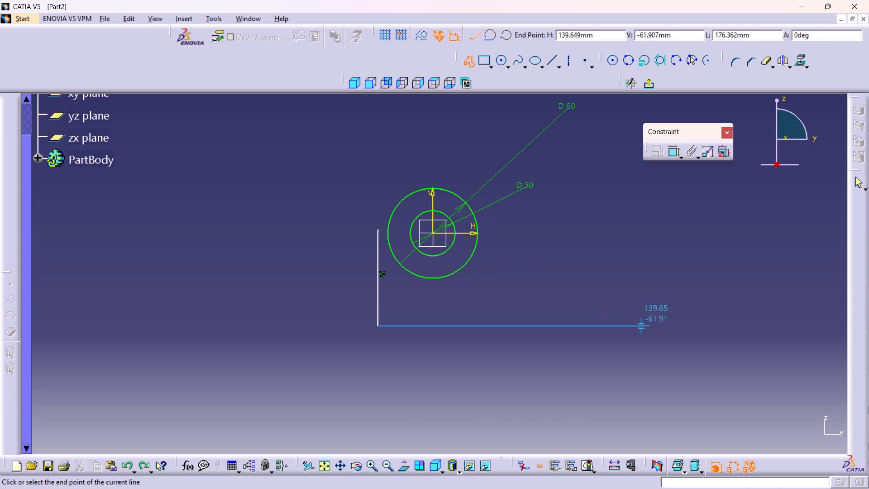
# Continue the profile about 148 mm right, 20 mm up, 75 mm back left and 42 mm up to the horizontal axis, leaving it open.
pyautogui.click(599, 326)
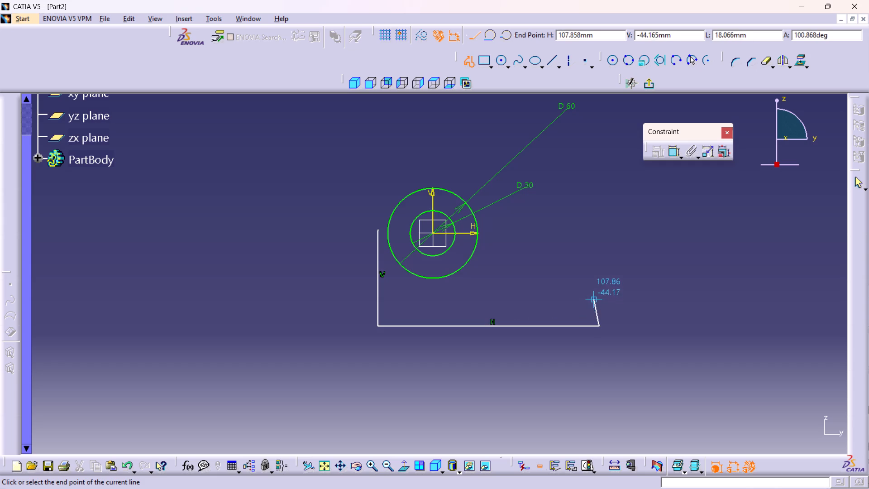
pyautogui.click(599, 296)
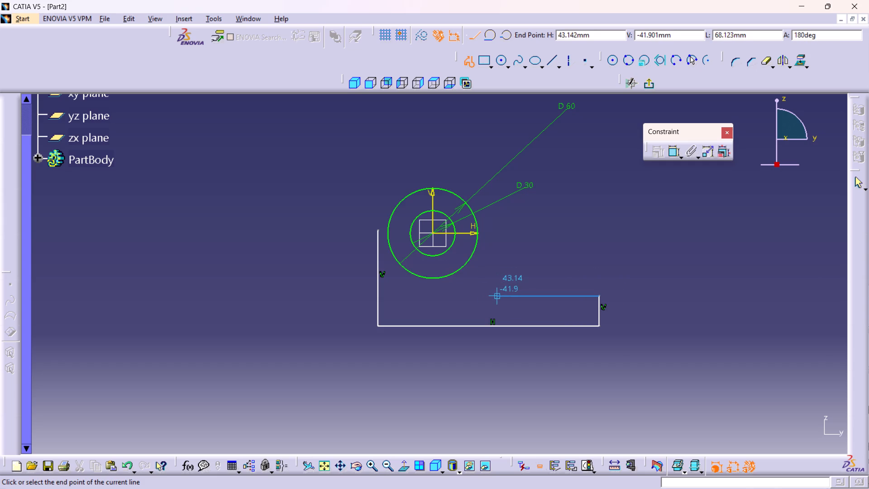
pyautogui.click(485, 295)
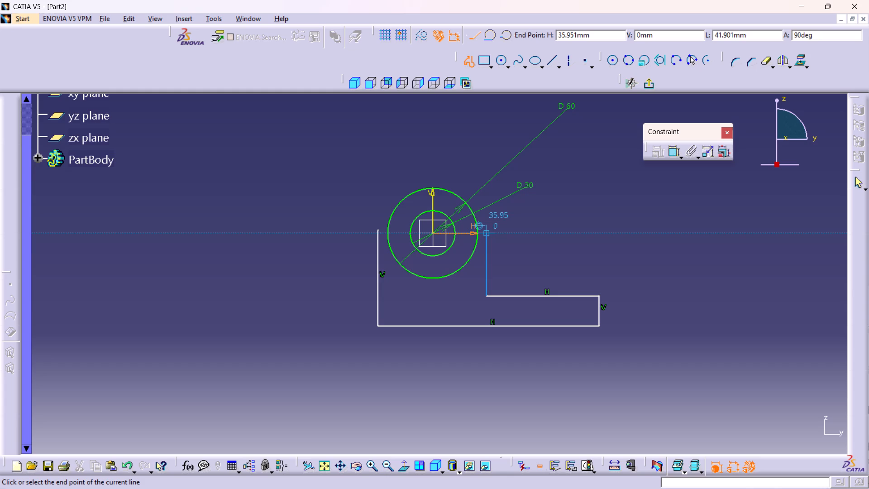
pyautogui.click(488, 234)
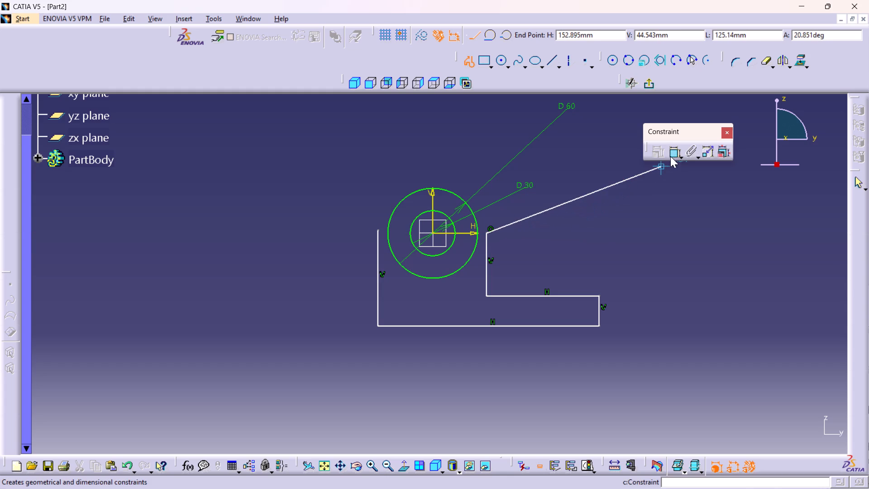
pyautogui.click(855, 183)
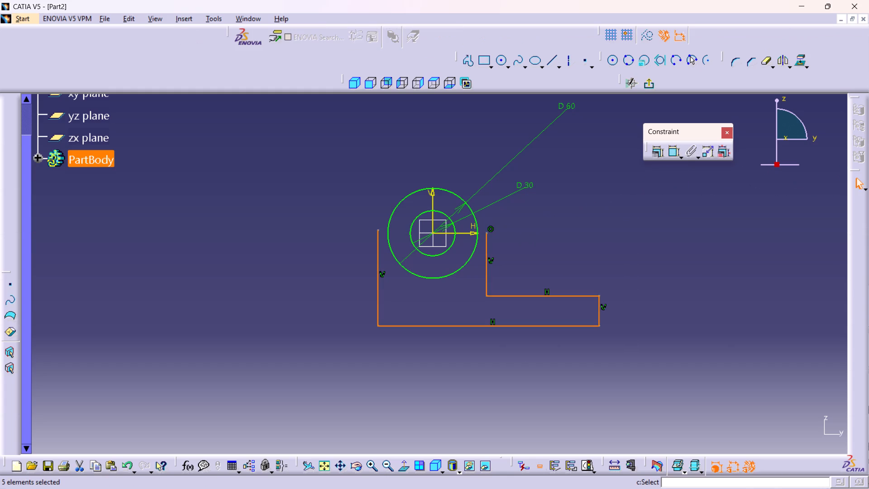
pyautogui.click(581, 245)
# Dimension the length of the profile's long bottom line and set it to 128 mm.
pyautogui.moveTo(581, 245); pyautogui.dragTo(586, 232, button='middle')
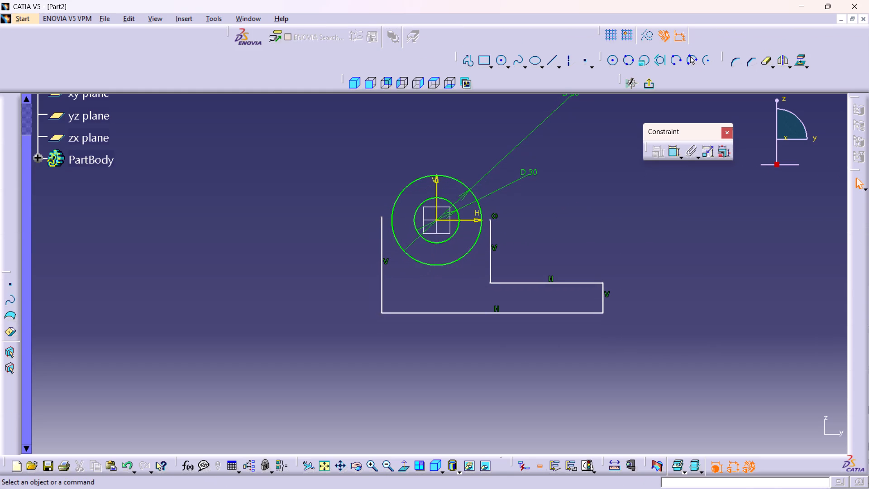
pyautogui.doubleClick(674, 148)
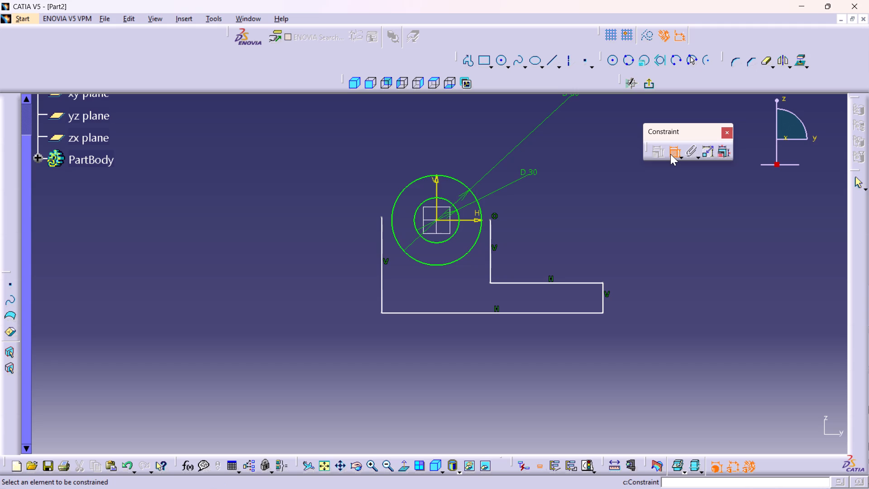
pyautogui.click(531, 313)
pyautogui.click(511, 355)
pyautogui.doubleClick(507, 349)
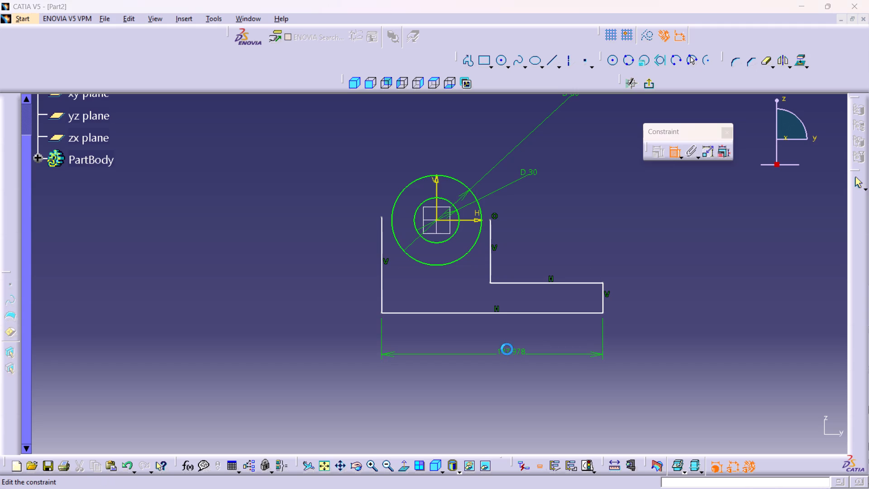
pyautogui.press('1')
pyautogui.press('2')
pyautogui.press('8')
pyautogui.press('Return')
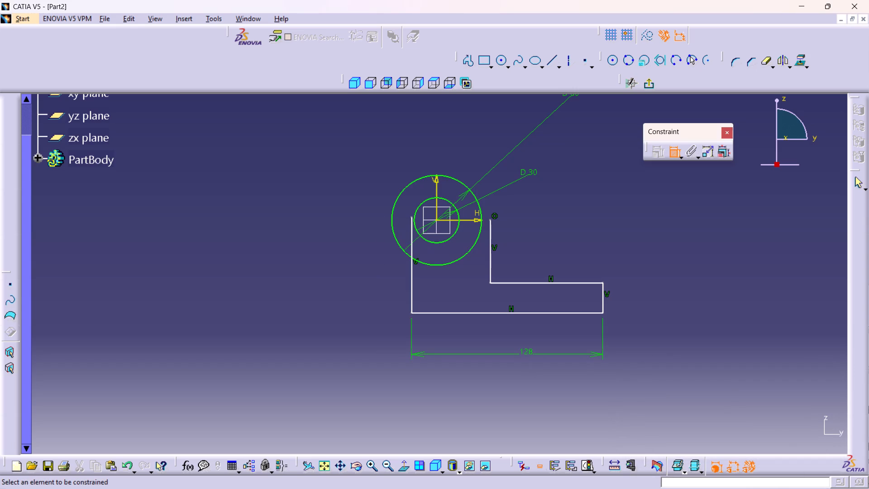
# Make the upper endpoint of the profile's long left vertical line coincident with the 60 mm circle.
pyautogui.click(411, 218)
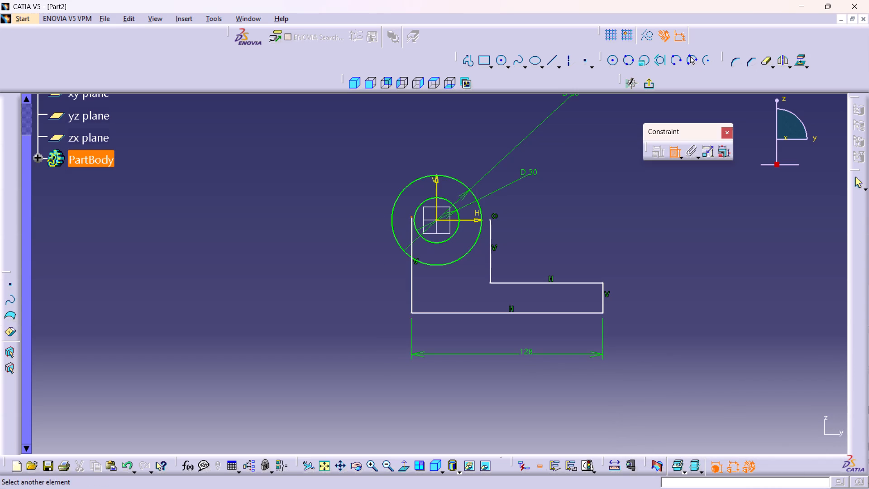
pyautogui.click(390, 218)
pyautogui.rightClick(329, 225)
pyautogui.click(373, 318)
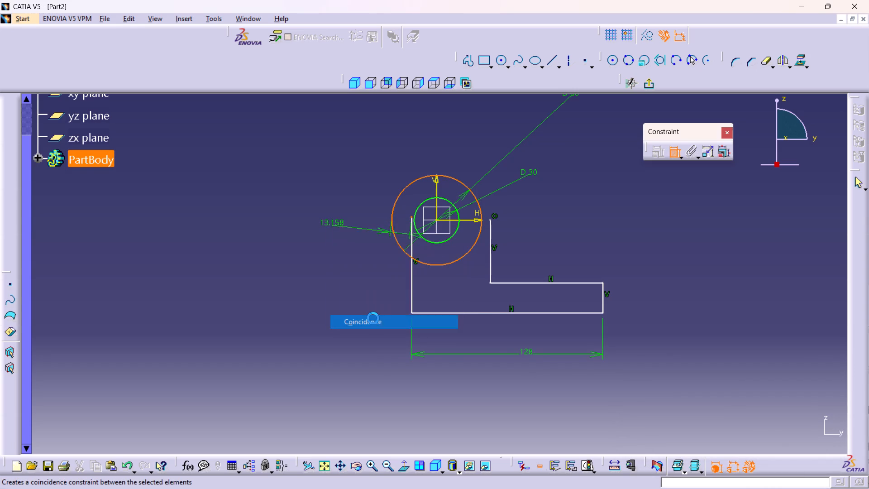
# Dimension the short vertical edge at the far end of the base and set it to 15 mm.
pyautogui.moveTo(469, 277); pyautogui.dragTo(471, 284, button='middle')
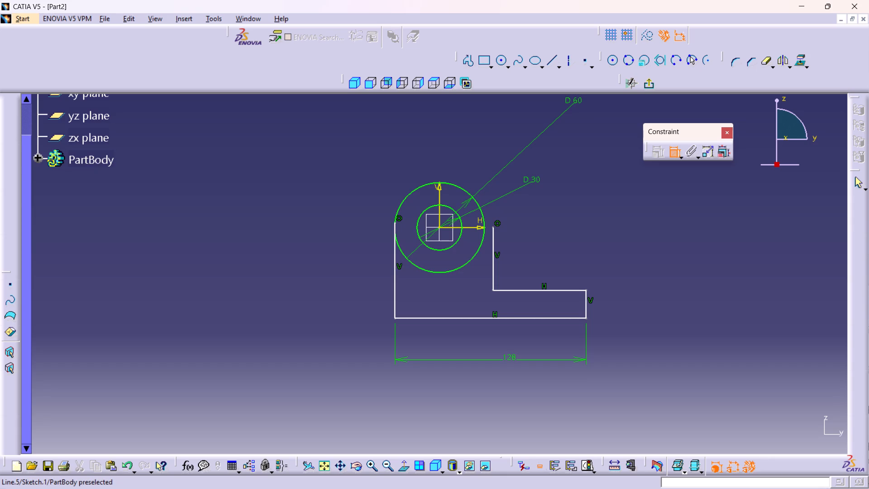
pyautogui.click(588, 303)
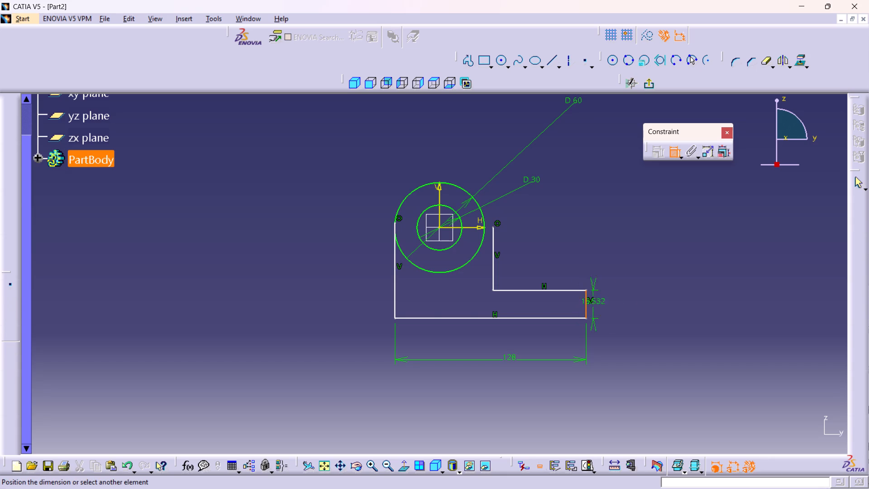
pyautogui.click(648, 308)
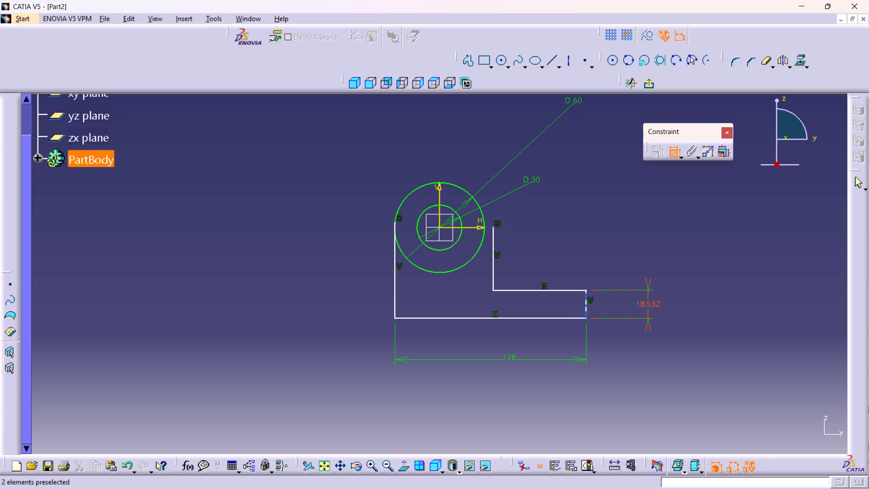
pyautogui.doubleClick(647, 305)
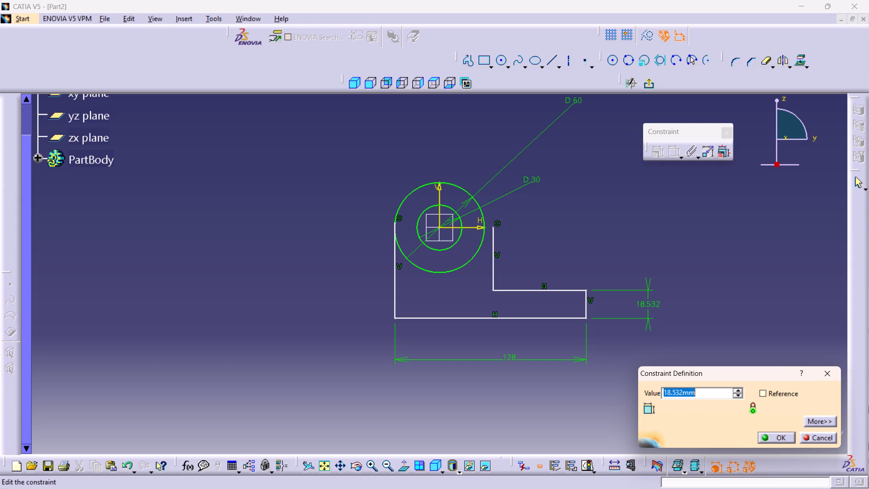
pyautogui.write('15')
pyautogui.press('Return')
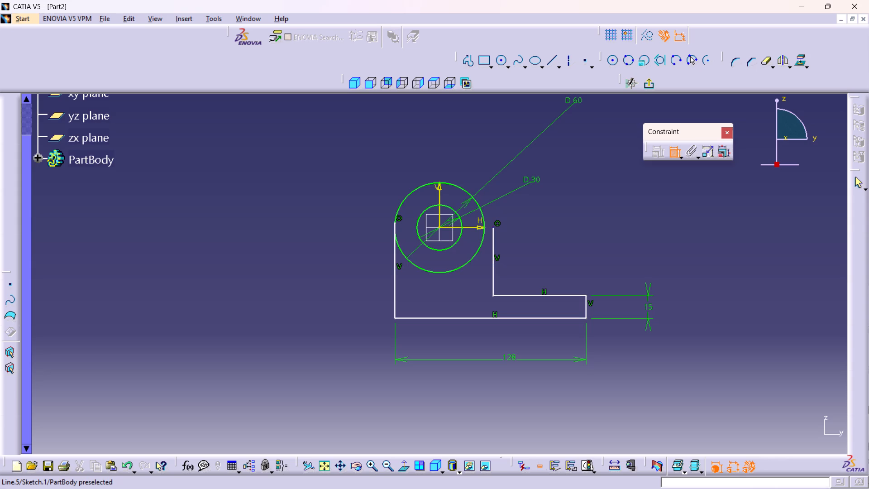
# Make the upper endpoint of the profile's inner vertical line coincident with the 60 mm circle.
pyautogui.click(493, 227)
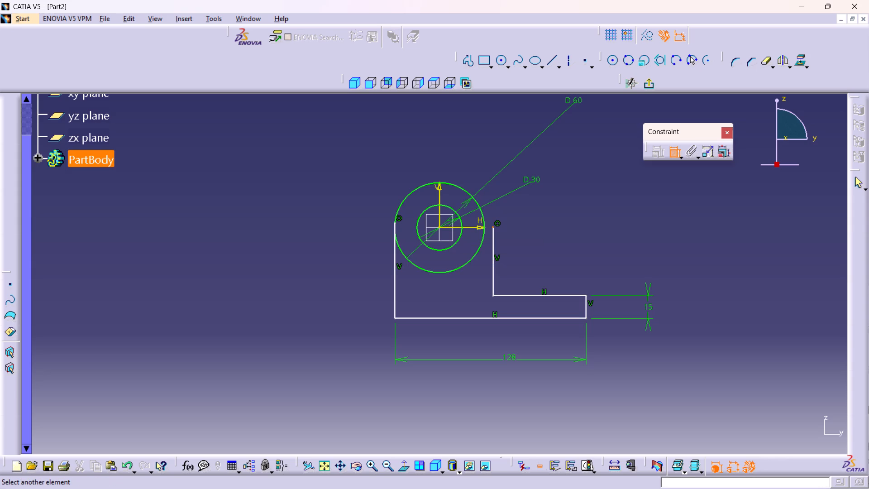
pyautogui.click(483, 236)
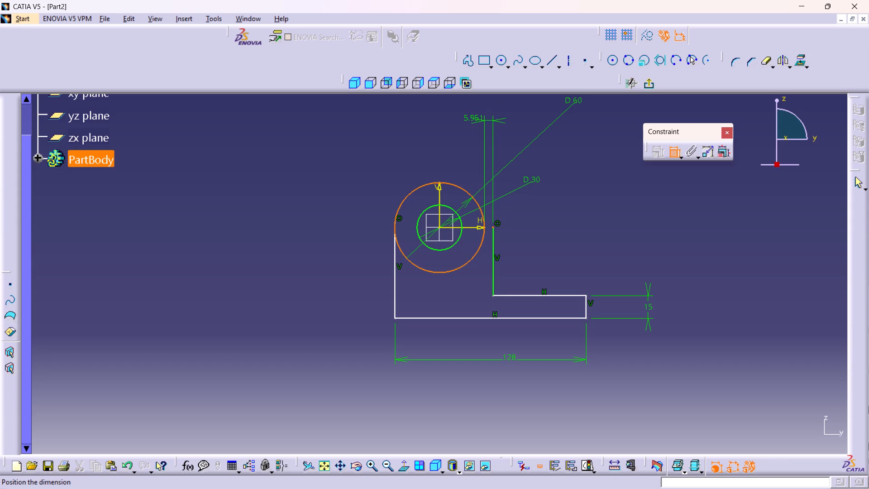
pyautogui.rightClick(474, 121)
pyautogui.click(525, 220)
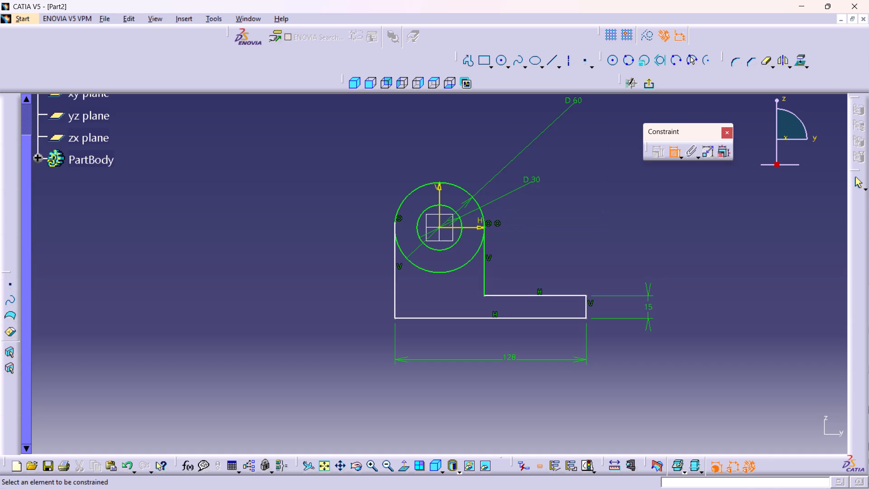
# Add a tangency constraint between the long left vertical line and the 60 mm circle.
pyautogui.click(393, 251)
pyautogui.click(420, 269)
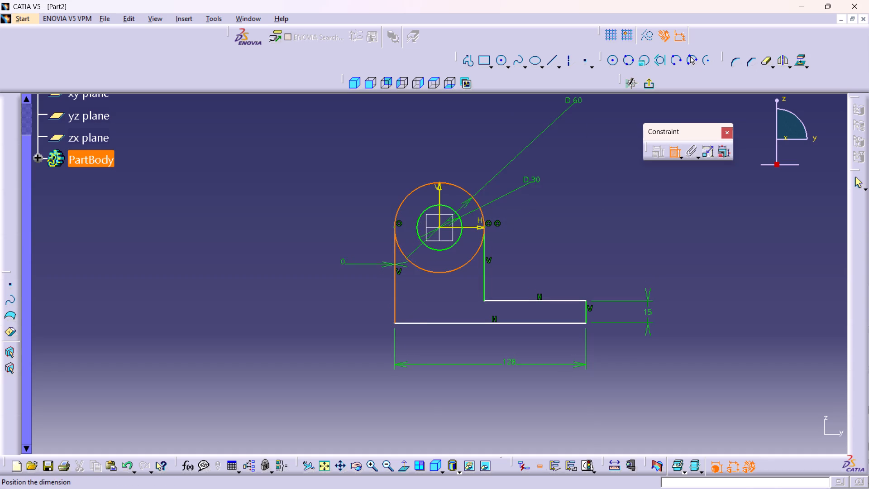
pyautogui.rightClick(335, 260)
pyautogui.click(384, 314)
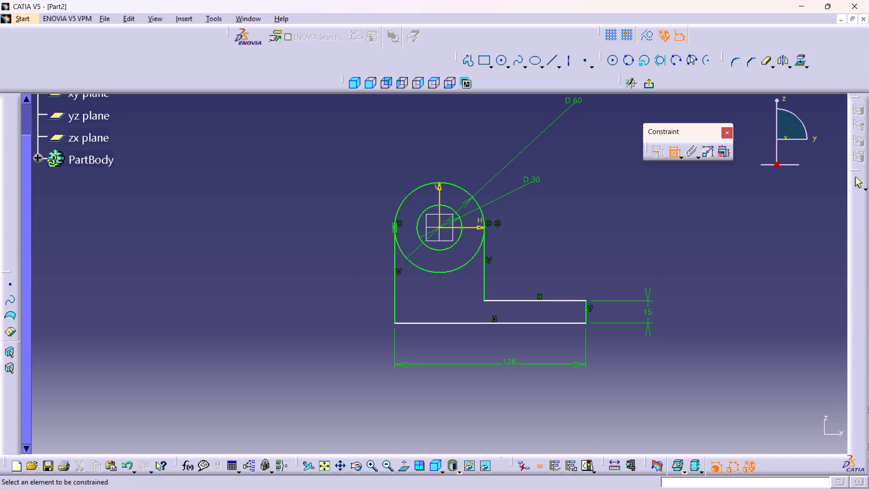
# Dimension the vertical distance from the origin to the profile's bottom line and set it to 30 mm.
pyautogui.moveTo(443, 306); pyautogui.dragTo(428, 295, button='middle')
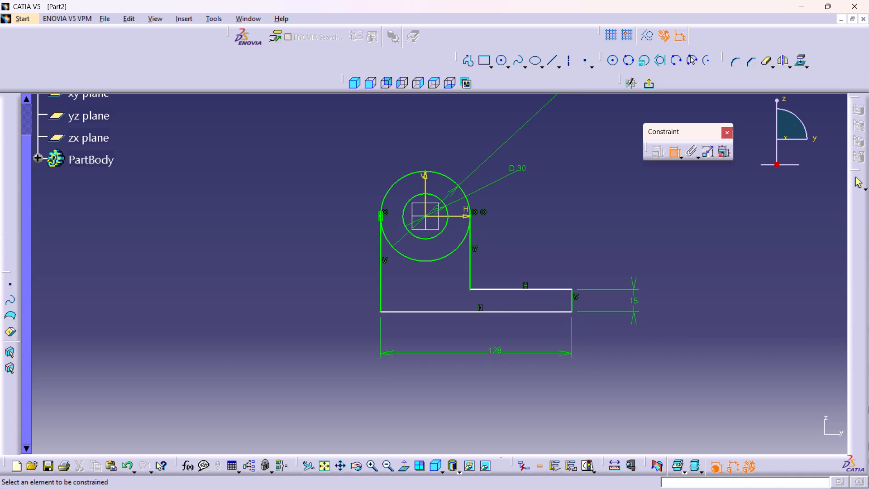
pyautogui.click(425, 216)
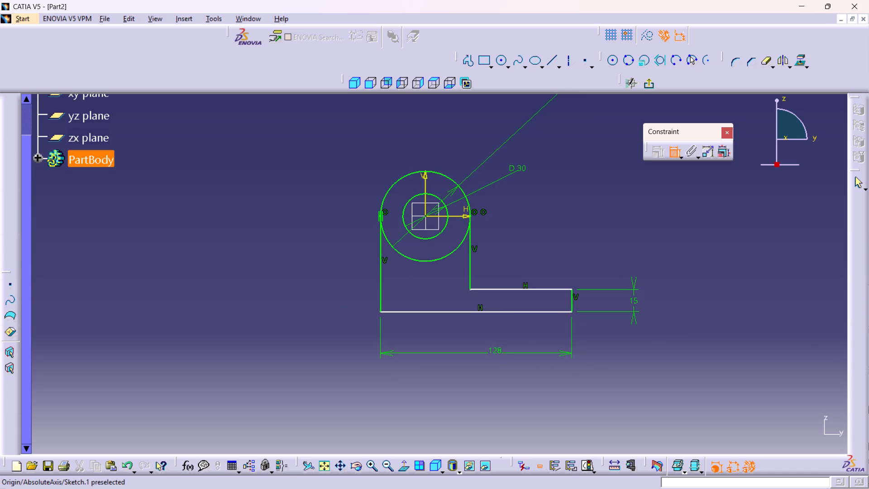
pyautogui.click(432, 311)
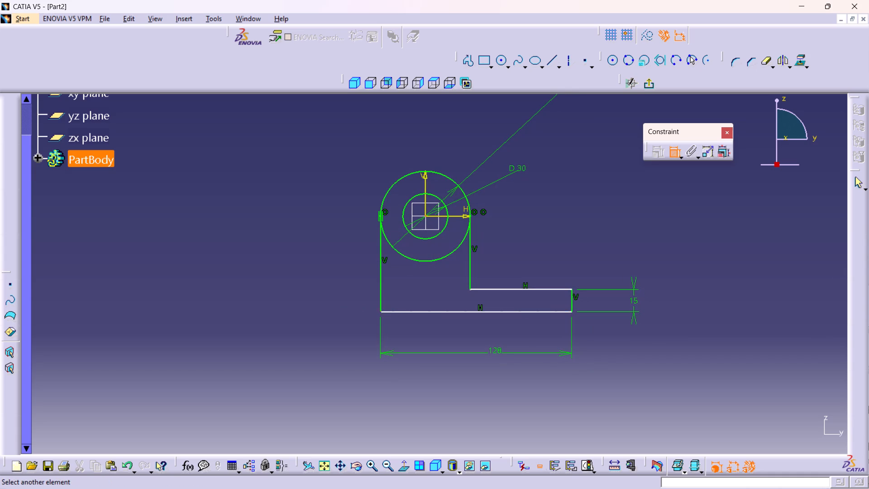
pyautogui.click(453, 314)
pyautogui.click(316, 278)
pyautogui.doubleClick(318, 276)
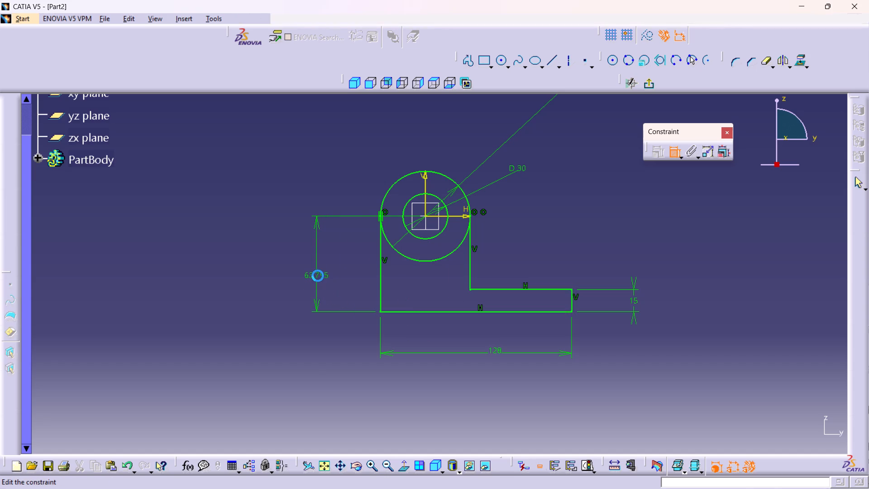
pyautogui.write('30')
pyautogui.press('Return')
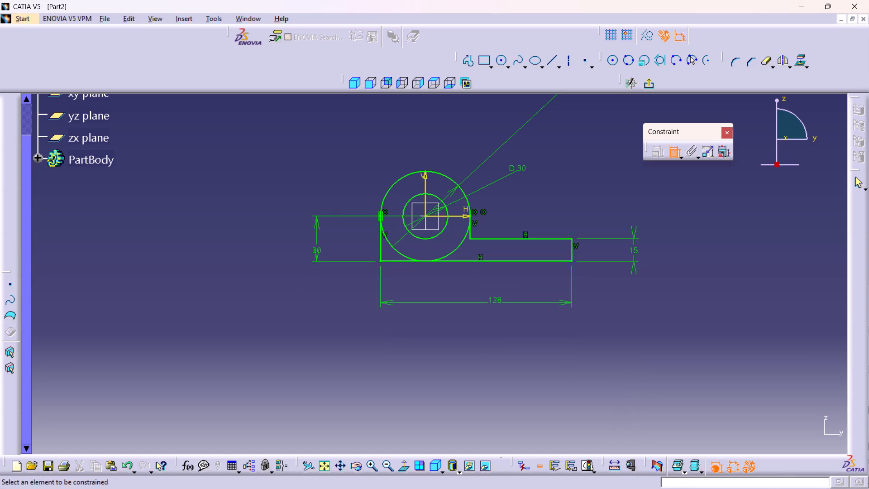
# Quick-trim both lower arcs of the 60 mm circle inside the profile, keeping only the upper half that joins the vertical lines.
pyautogui.click(765, 58)
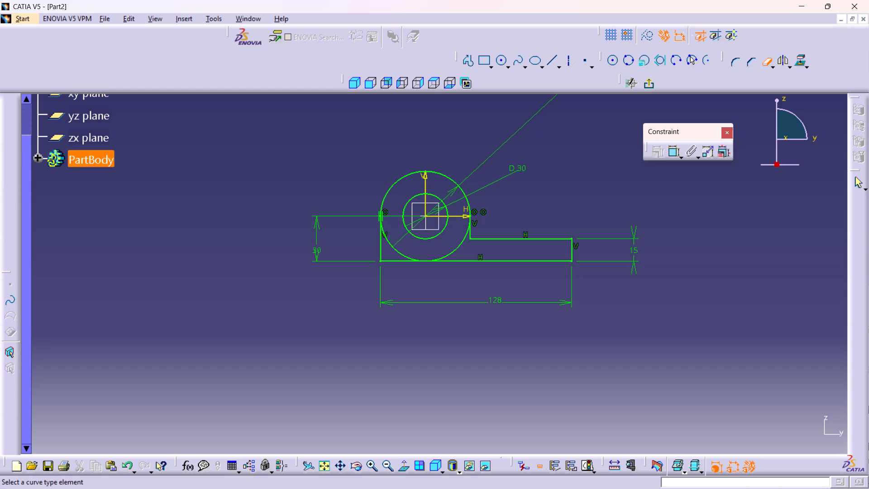
pyautogui.click(458, 246)
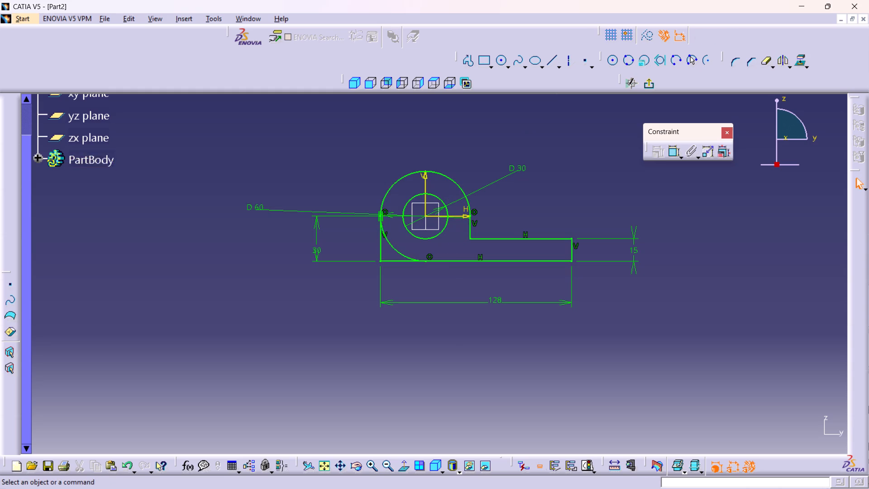
pyautogui.click(393, 246)
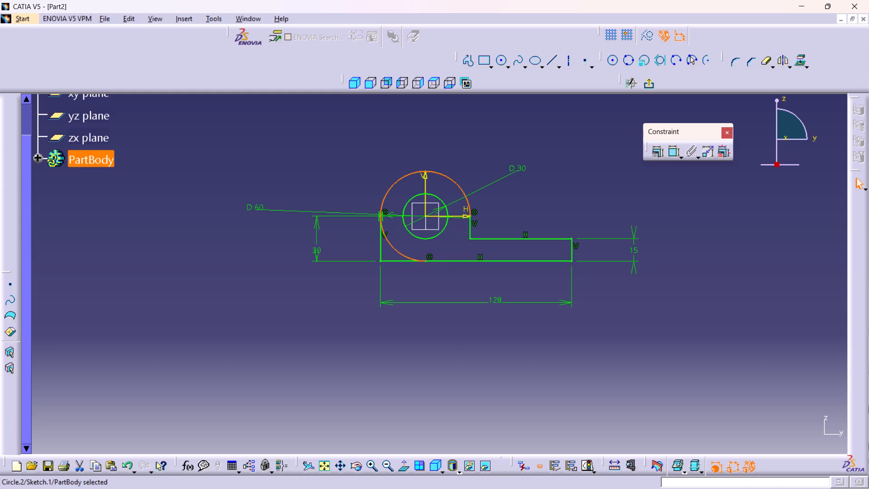
pyautogui.click(612, 158)
pyautogui.click(768, 62)
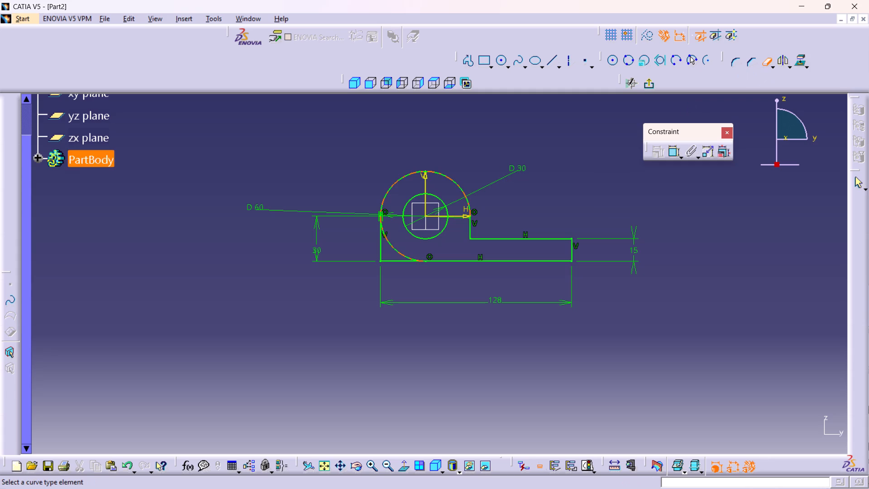
pyautogui.click(398, 252)
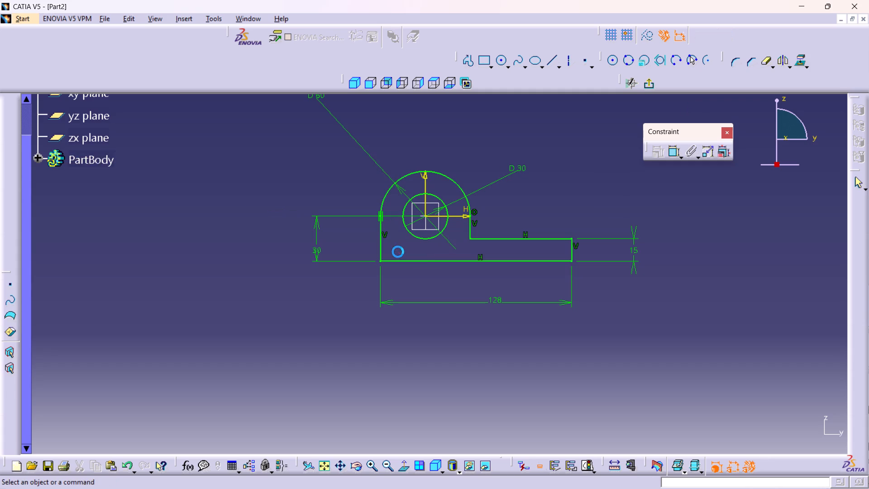
# Add a tangency constraint between the remaining upper arc and the inner vertical line above the base.
pyautogui.moveTo(486, 215); pyautogui.dragTo(447, 163, button='middle')
pyautogui.rightClick(483, 216)
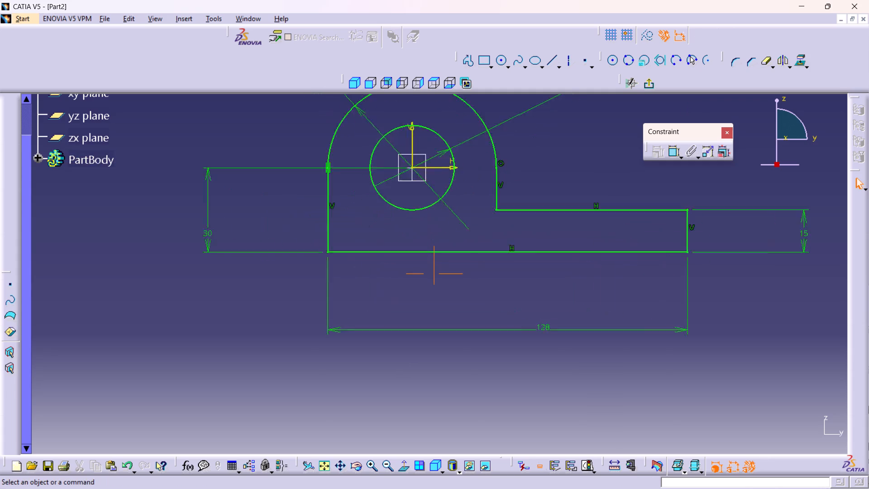
pyautogui.moveTo(447, 163); pyautogui.dragTo(427, 134, button='middle')
pyautogui.moveTo(474, 162); pyautogui.dragTo(451, 254, button='middle')
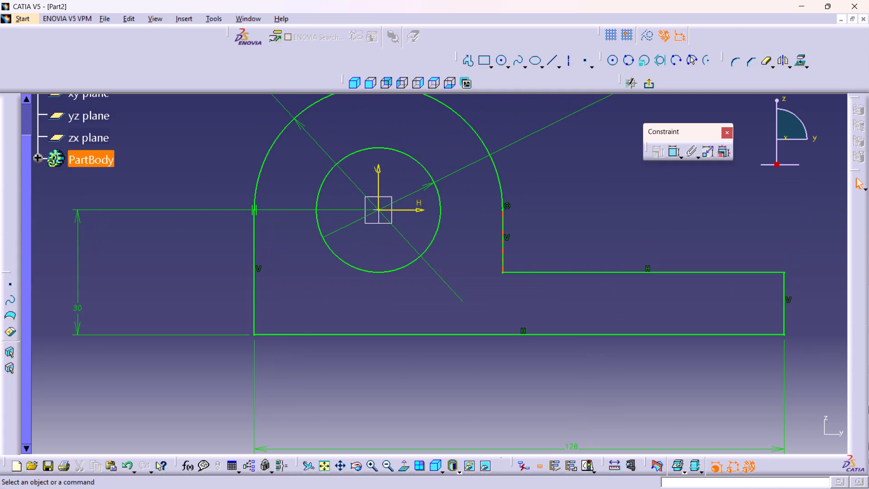
pyautogui.click(501, 237)
pyautogui.click(502, 189)
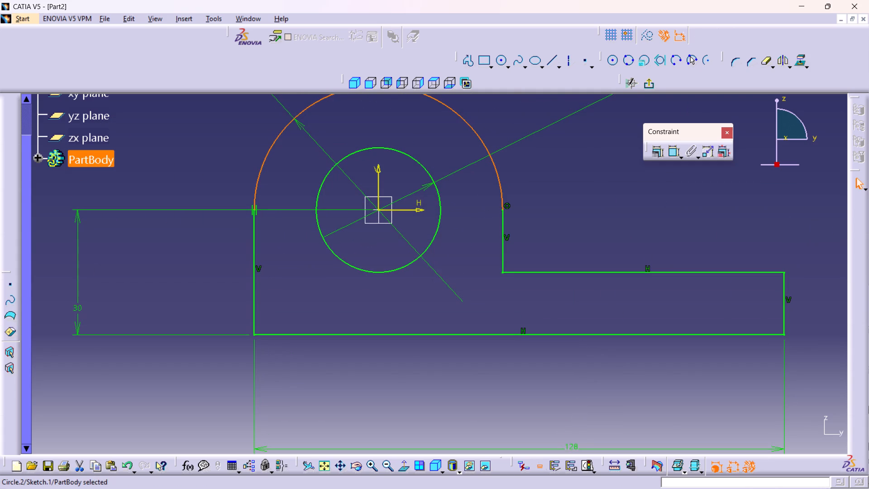
pyautogui.doubleClick(674, 152)
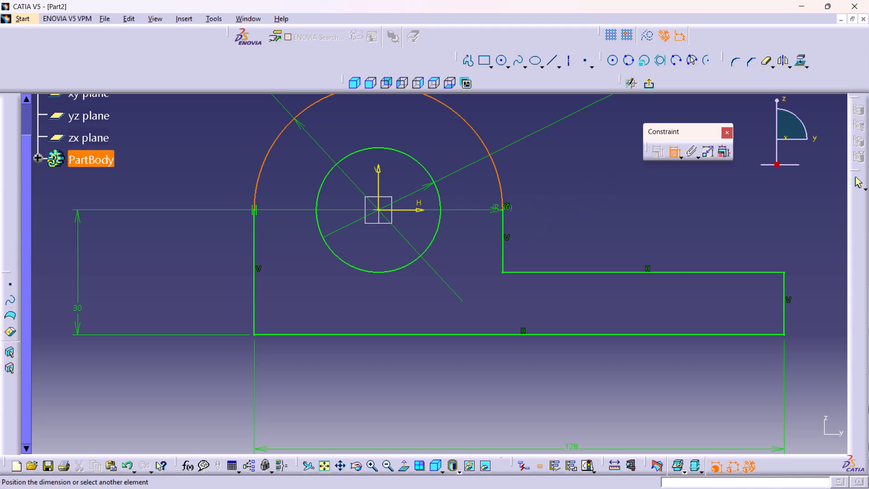
pyautogui.click(503, 248)
pyautogui.rightClick(534, 194)
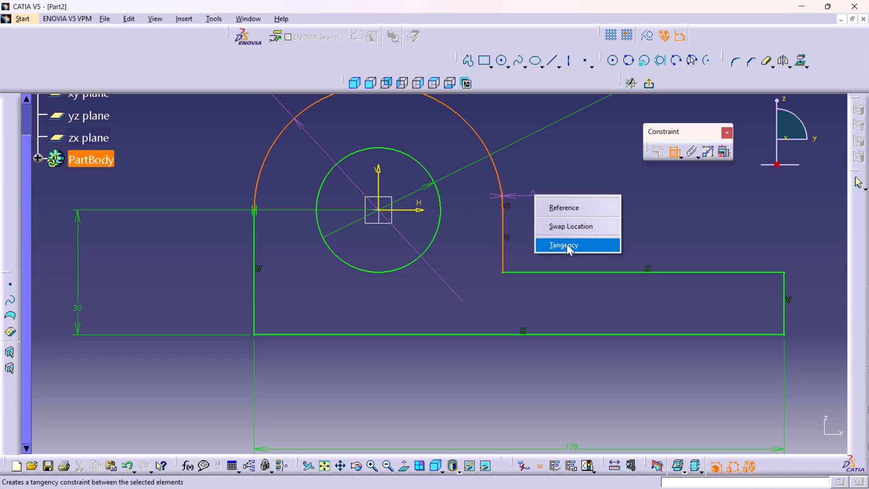
pyautogui.click(567, 244)
# Exit the sketch and extrude its profile as a pad with mirrored extent and a length of 52/2 mm.
pyautogui.moveTo(549, 211); pyautogui.dragTo(553, 225, button='middle')
pyautogui.rightClick(549, 211)
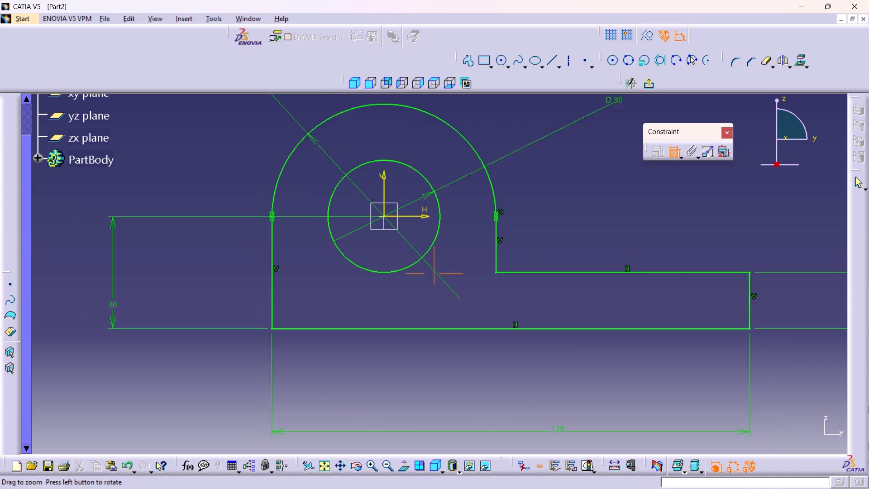
pyautogui.moveTo(553, 225); pyautogui.dragTo(563, 273, button='middle')
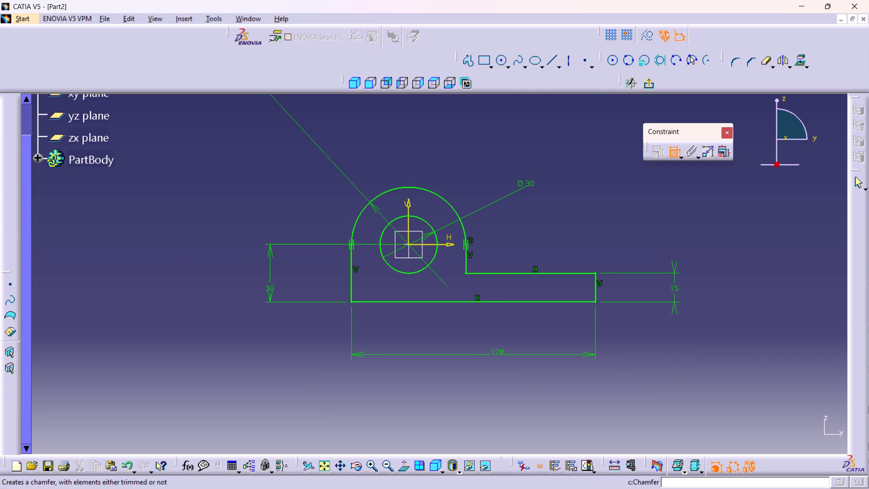
pyautogui.click(654, 85)
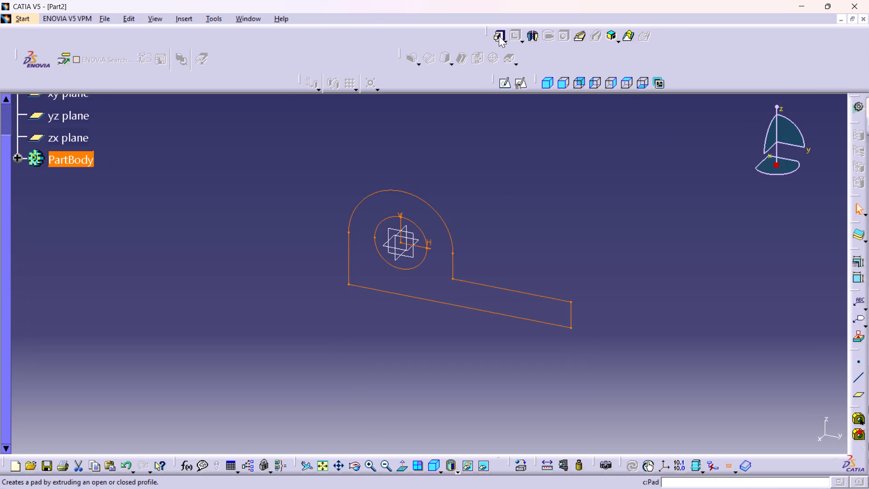
pyautogui.click(499, 35)
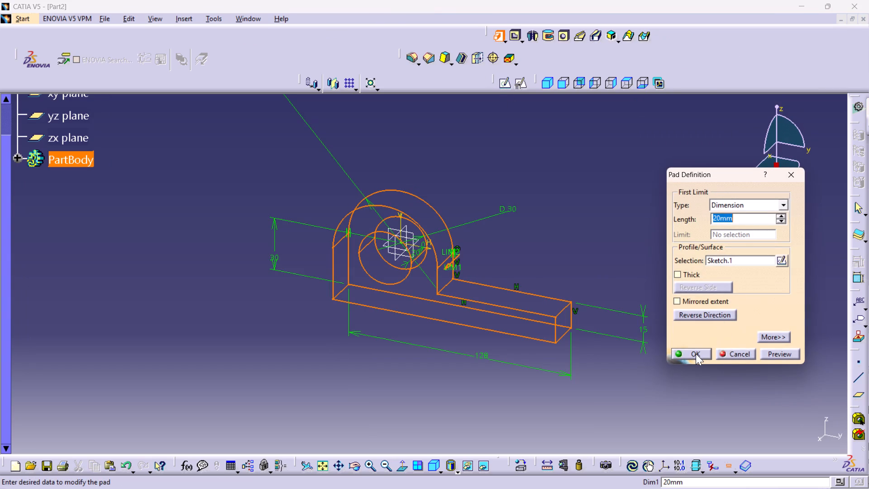
pyautogui.click(679, 301)
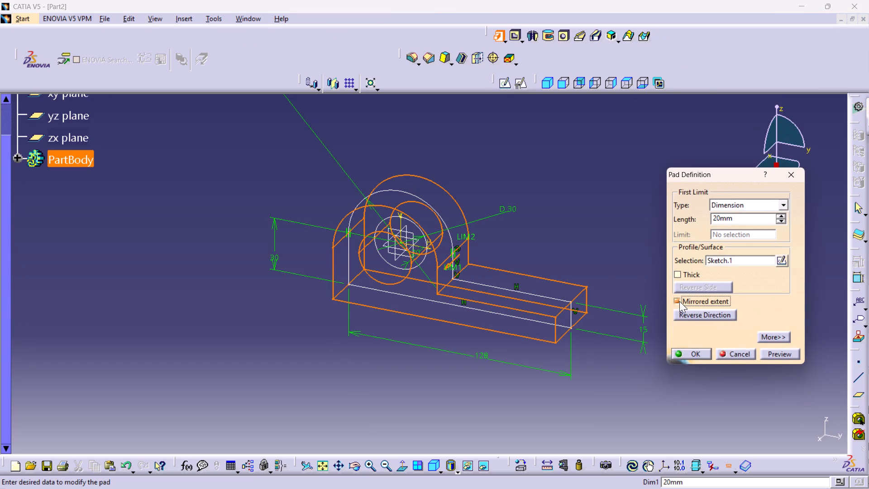
pyautogui.doubleClick(738, 216)
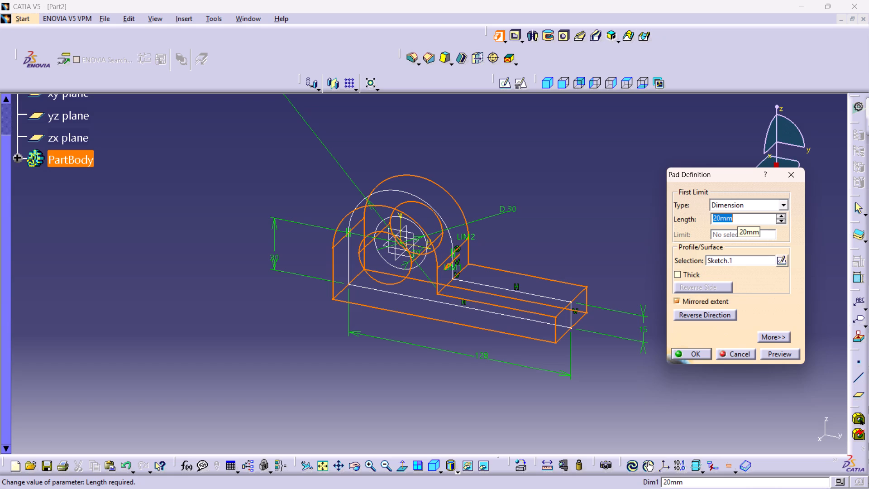
pyautogui.write('52')
pyautogui.press('/')
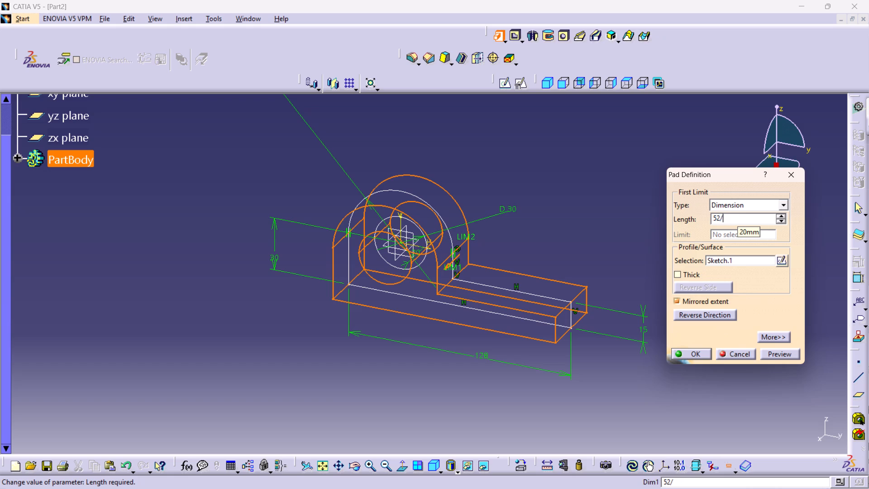
pyautogui.press('2')
pyautogui.press('Return')
pyautogui.click(699, 269)
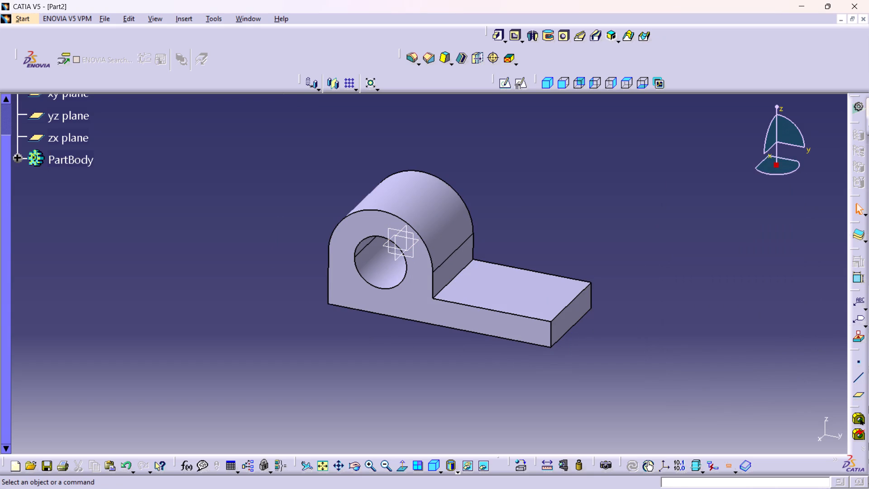
# Create a positioned sketch on the base's narrow end face with implicit origin and orientation, viewed normal to the sketch plane.
pyautogui.click(578, 311)
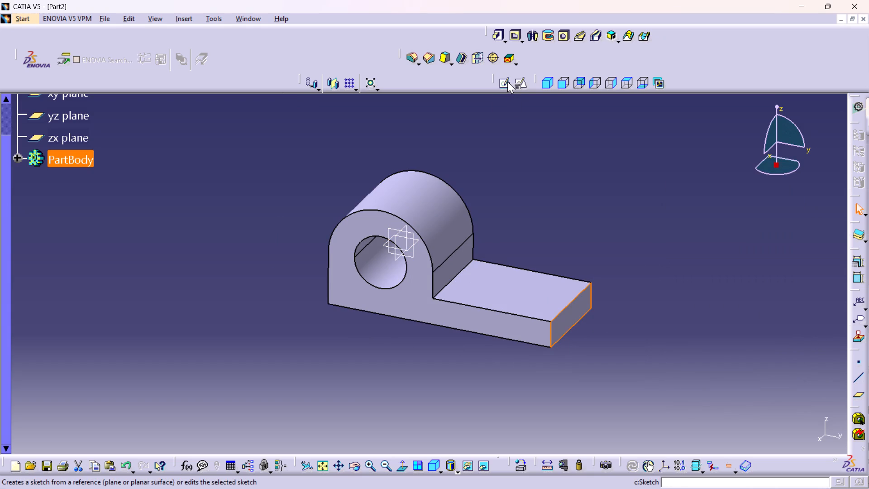
pyautogui.click(521, 83)
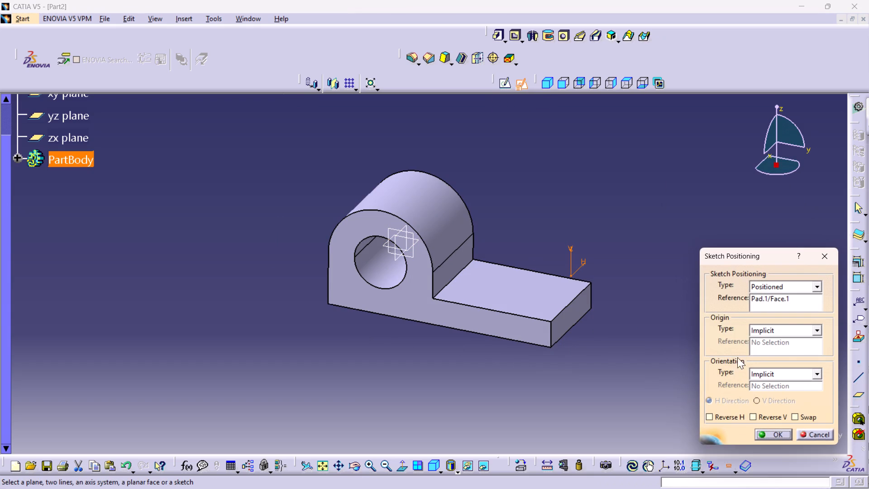
pyautogui.click(771, 437)
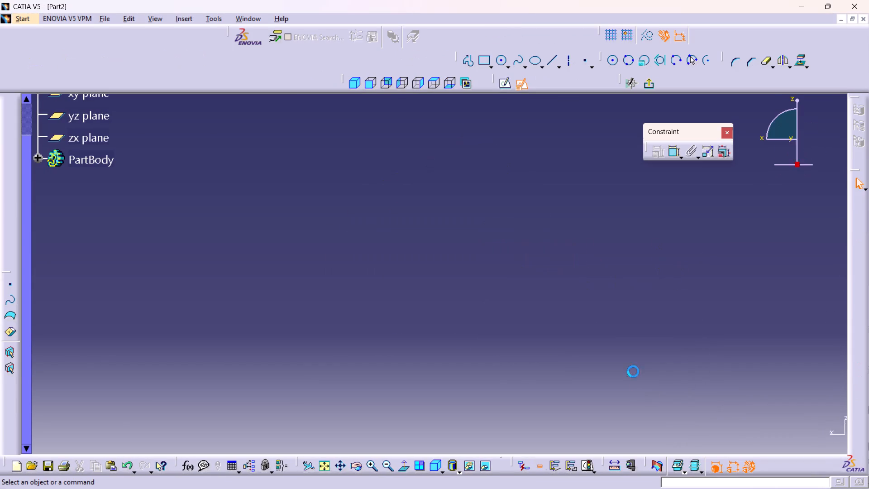
pyautogui.moveTo(585, 357); pyautogui.dragTo(597, 391, button='middle')
pyautogui.rightClick(585, 357)
pyautogui.moveTo(585, 357); pyautogui.dragTo(597, 396, button='right')
pyautogui.moveTo(570, 345); pyautogui.dragTo(570, 350, button='middle')
pyautogui.rightClick(570, 345)
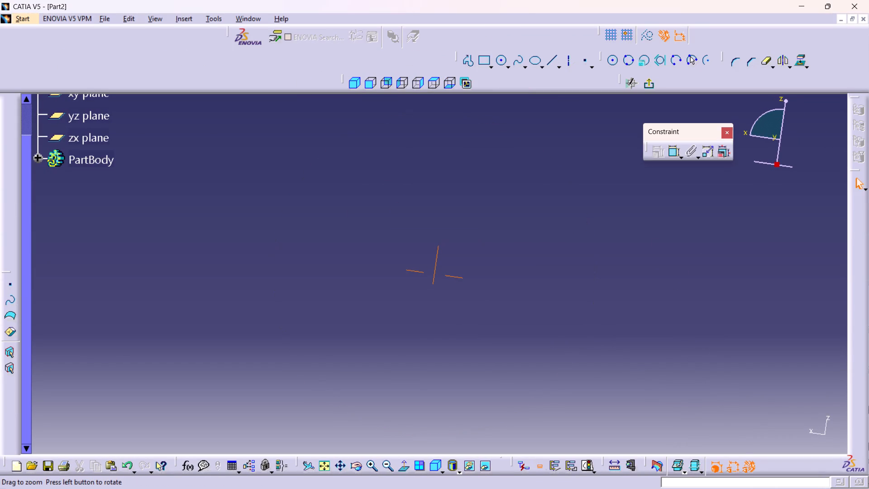
pyautogui.moveTo(570, 350); pyautogui.dragTo(621, 488, button='middle')
pyautogui.moveTo(635, 402); pyautogui.dragTo(562, 334, button='middle')
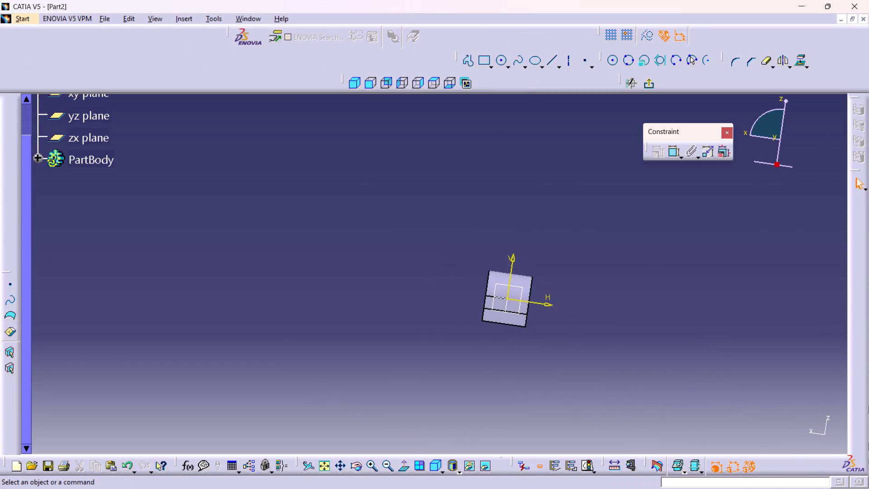
pyautogui.click(404, 467)
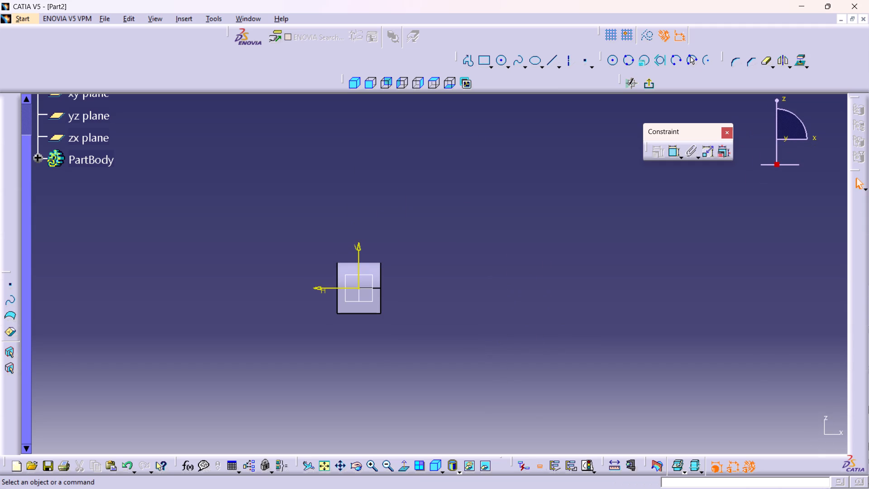
pyautogui.moveTo(397, 327); pyautogui.dragTo(494, 304, button='middle')
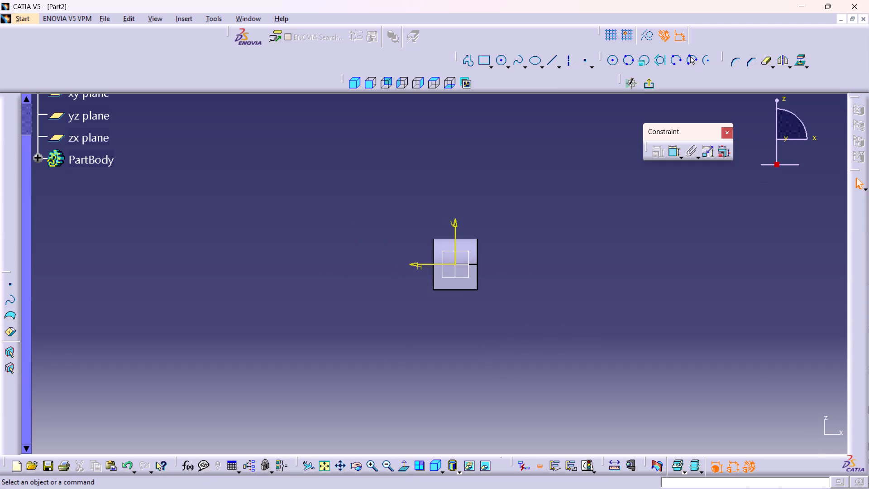
pyautogui.click(403, 465)
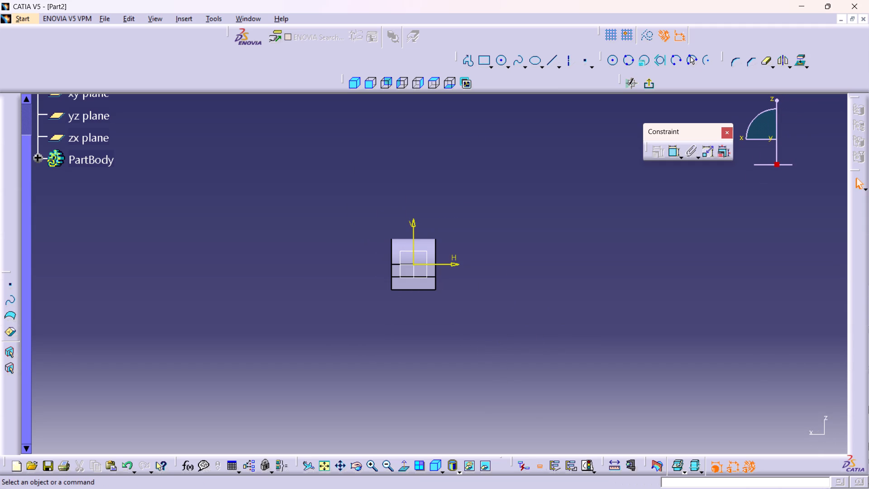
pyautogui.moveTo(437, 317); pyautogui.dragTo(415, 246, button='middle')
pyautogui.rightClick(437, 317)
pyautogui.moveTo(414, 318); pyautogui.dragTo(401, 264, button='middle')
pyautogui.moveTo(414, 318); pyautogui.dragTo(414, 312, button='right')
pyautogui.click(404, 466)
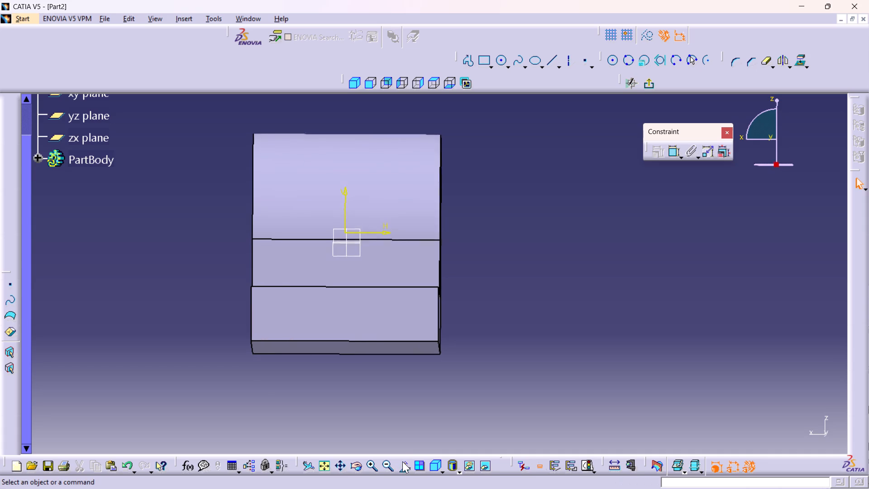
pyautogui.moveTo(393, 379); pyautogui.dragTo(536, 379, button='middle')
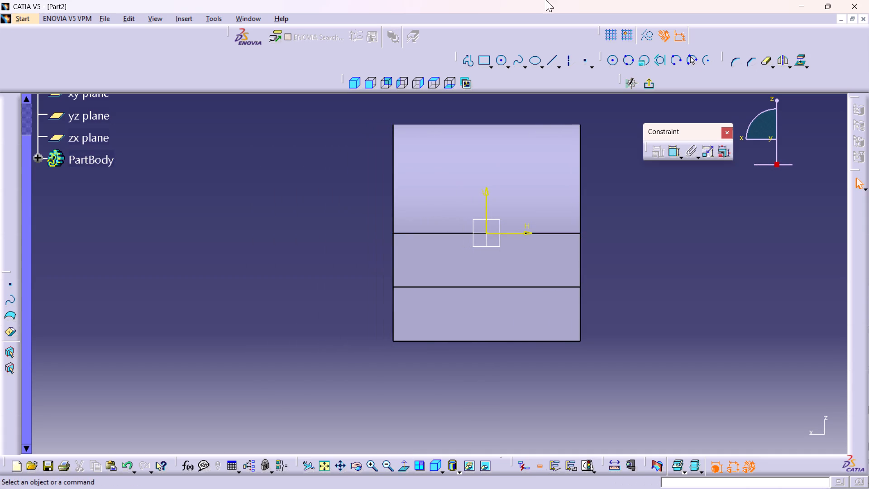
# Sketch an open U-shaped profile about 11 mm wide just below the base's bottom edge, near its right corner.
pyautogui.doubleClick(472, 59)
pyautogui.moveTo(637, 260); pyautogui.dragTo(617, 235, button='middle')
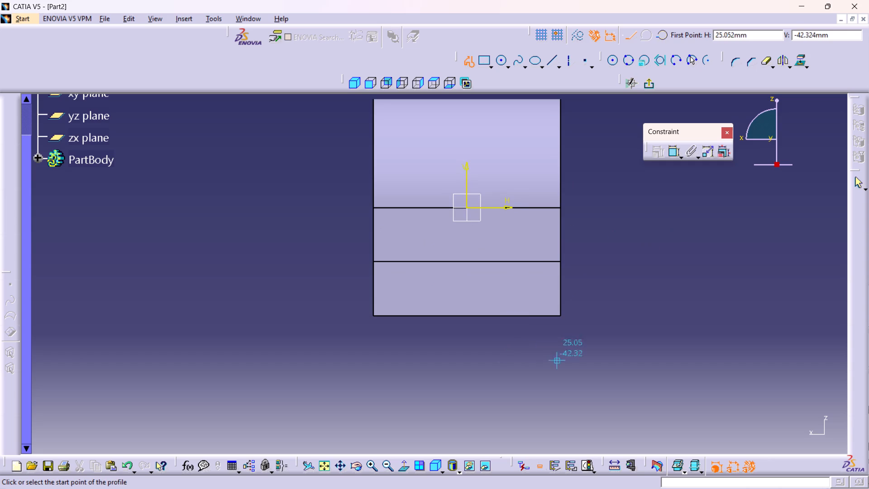
pyautogui.click(559, 316)
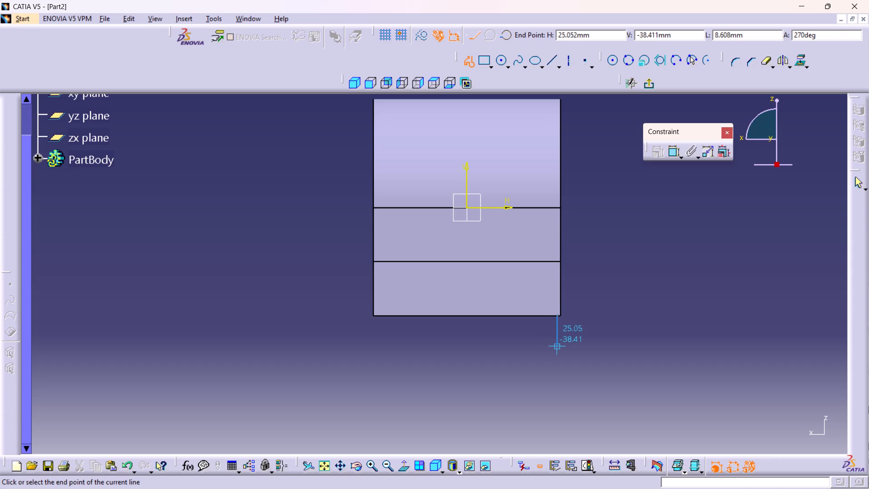
pyautogui.hotkey('ctrl', 'z')
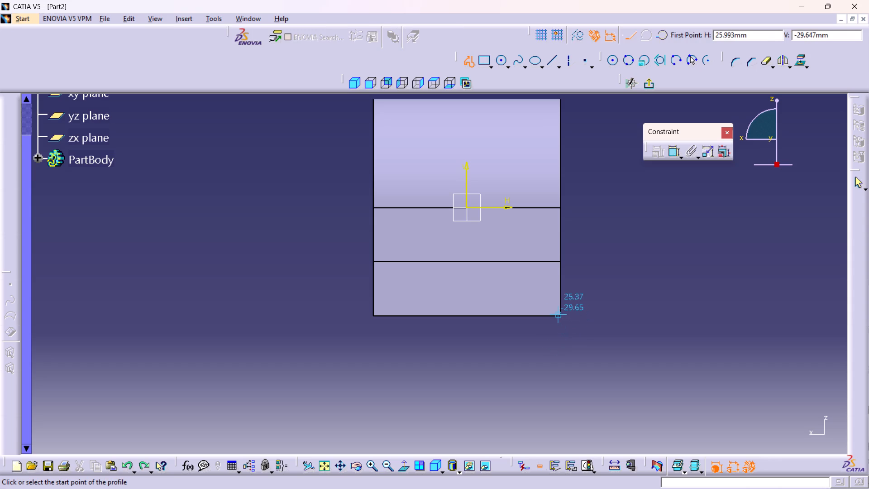
pyautogui.click(560, 325)
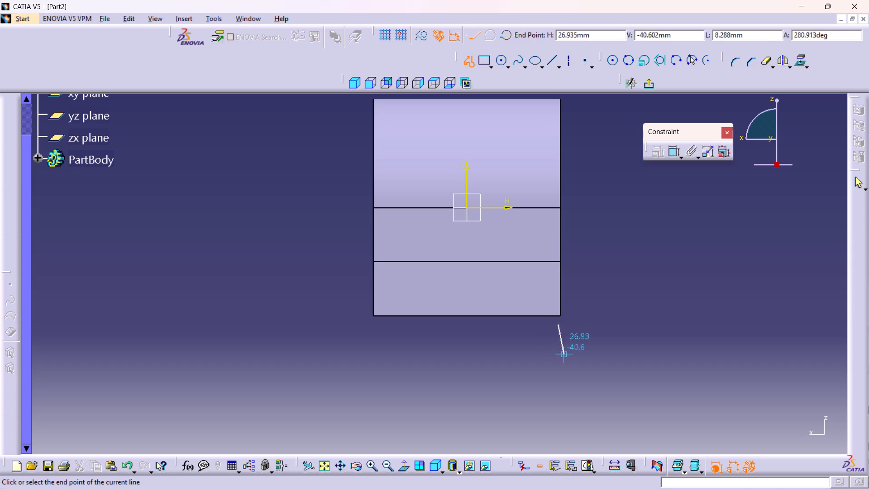
pyautogui.click(559, 363)
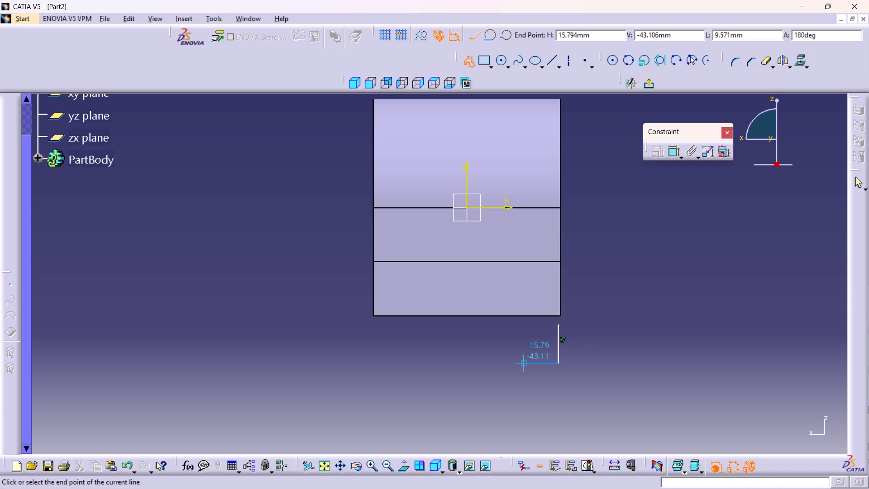
pyautogui.click(520, 362)
pyautogui.click(521, 330)
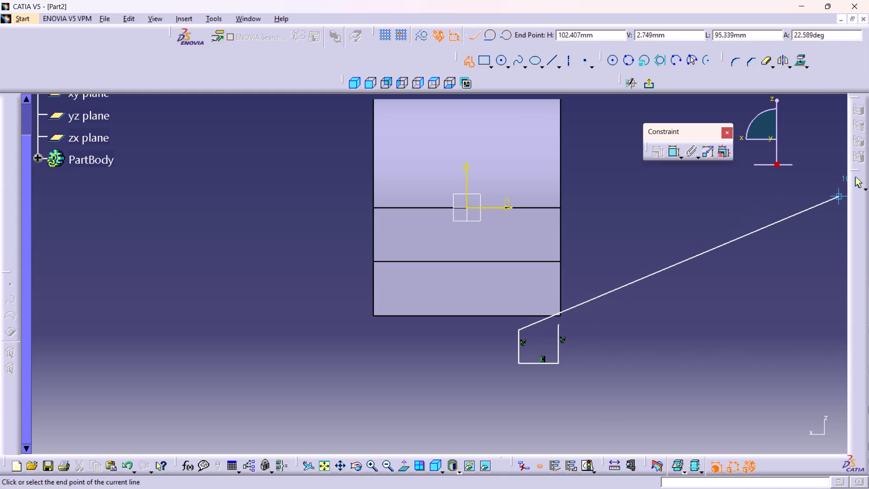
pyautogui.click(855, 184)
pyautogui.click(583, 345)
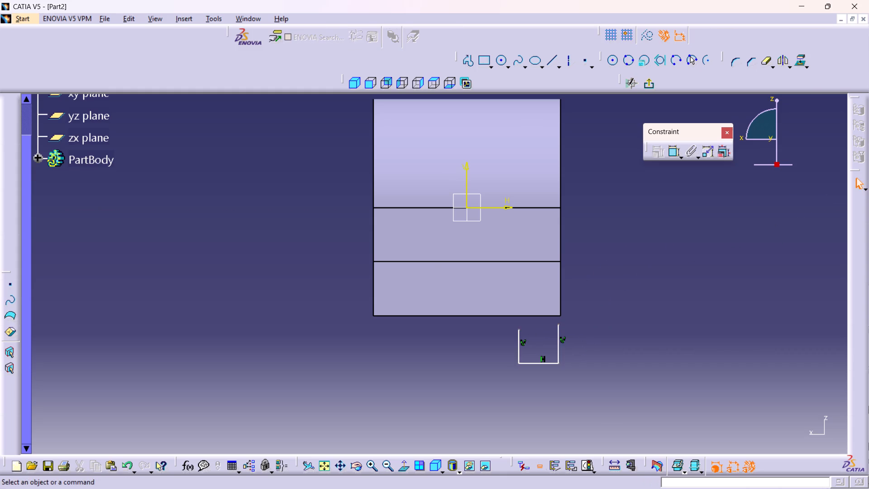
# Dimension the U-profile's horizontal bottom line and set its length to 10 mm.
pyautogui.moveTo(606, 318); pyautogui.dragTo(598, 292, button='middle')
pyautogui.doubleClick(672, 152)
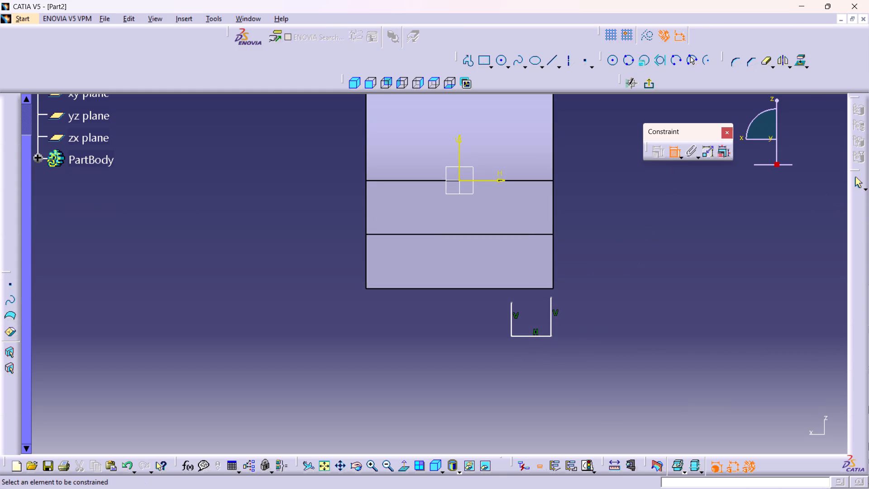
pyautogui.click(531, 334)
pyautogui.click(534, 365)
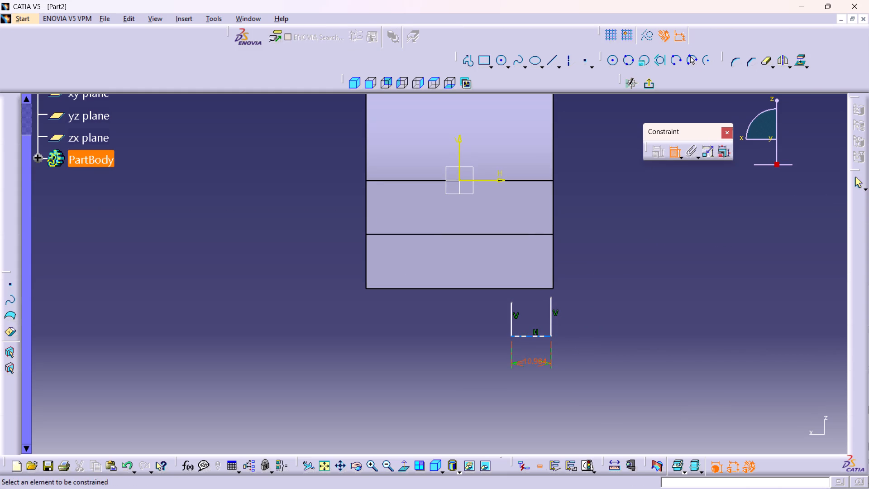
pyautogui.doubleClick(530, 359)
pyautogui.press('1')
pyautogui.press('0')
pyautogui.press('Return')
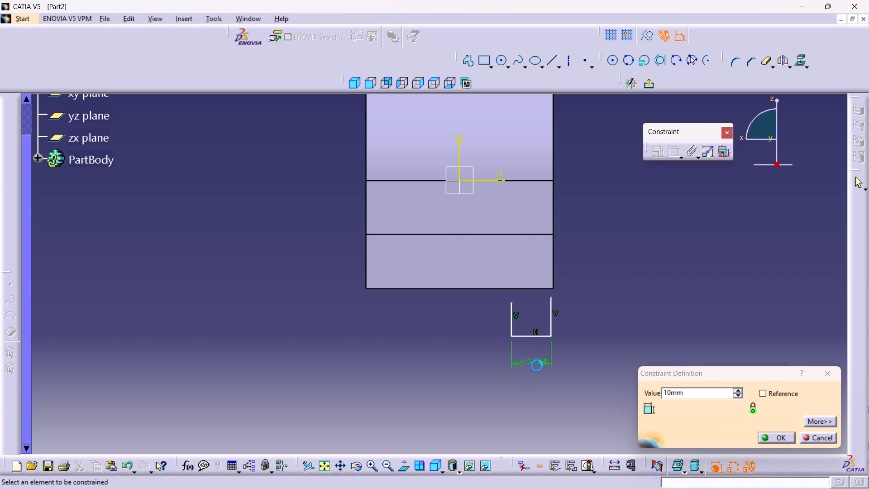
# Add a coincidence constraint between the U-profile's right upper endpoint and the base's right vertical edge.
pyautogui.click(546, 297)
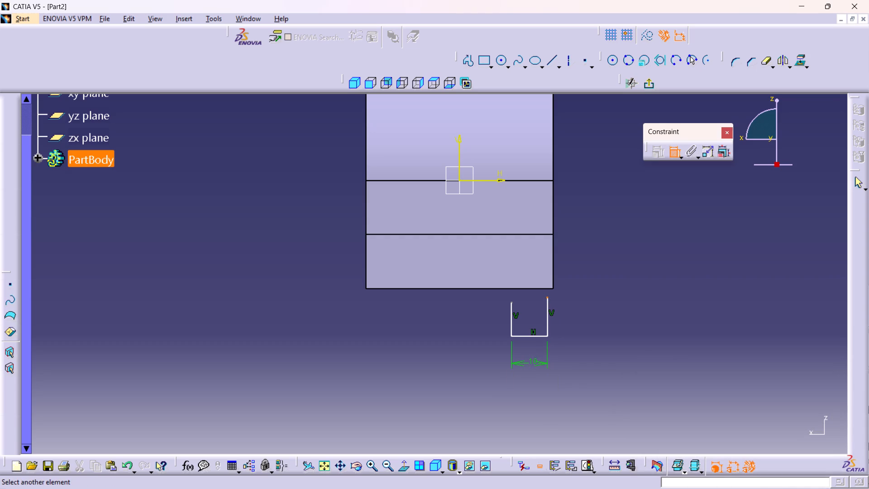
pyautogui.click(552, 284)
pyautogui.rightClick(578, 285)
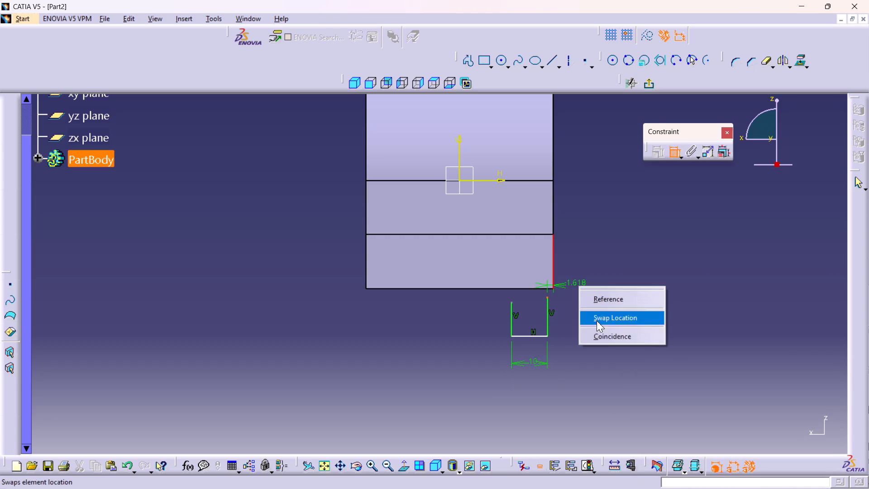
pyautogui.click(607, 335)
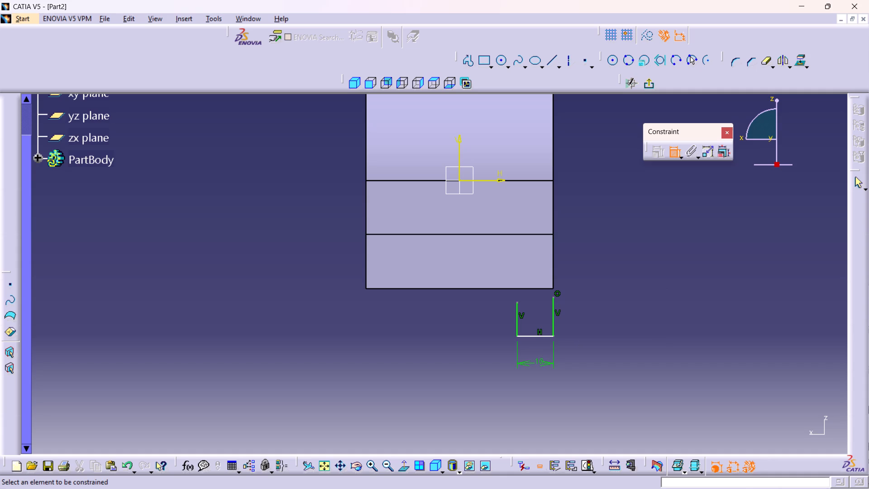
# Add a coincidence constraint between the U-profile's left upper endpoint and the base's bottom edge.
pyautogui.click(516, 300)
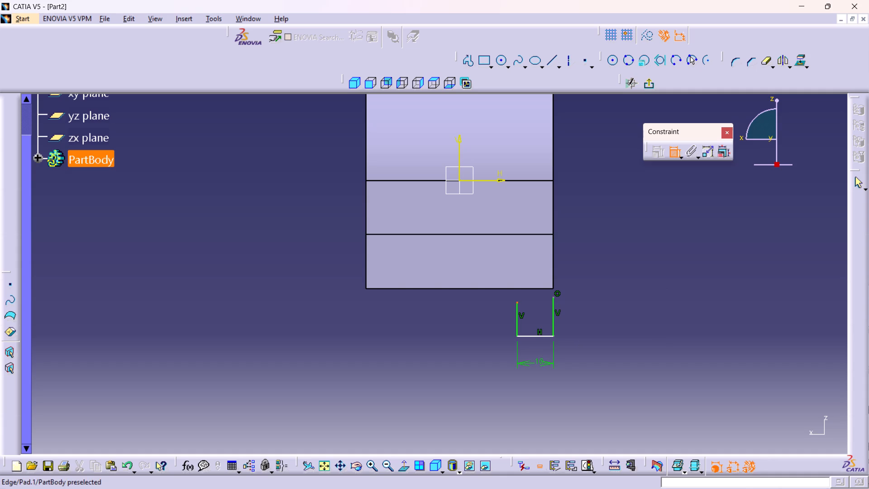
pyautogui.click(508, 290)
pyautogui.rightClick(471, 334)
pyautogui.click(501, 384)
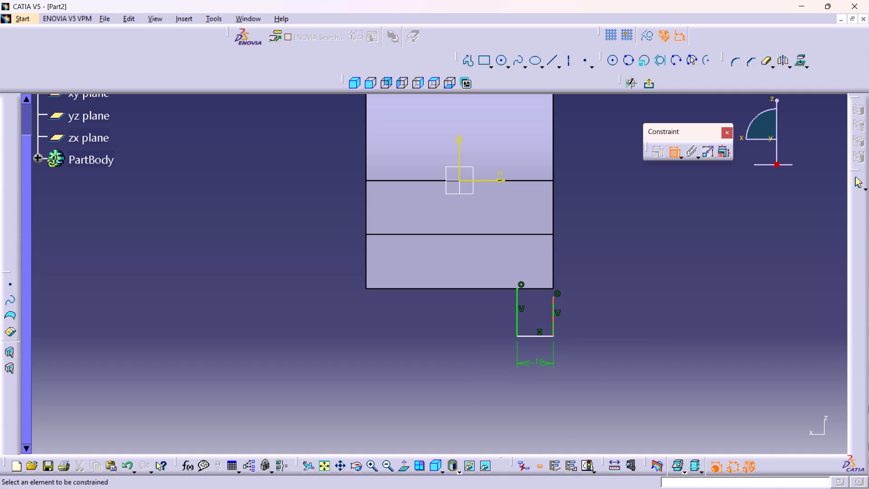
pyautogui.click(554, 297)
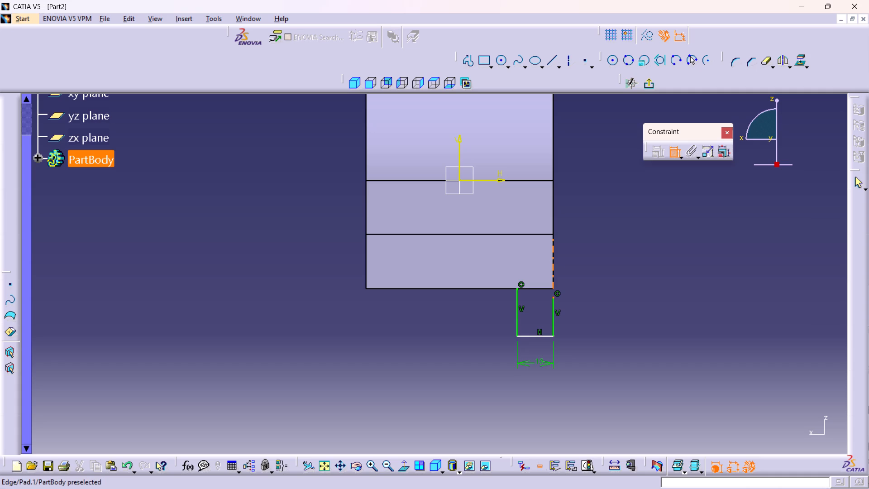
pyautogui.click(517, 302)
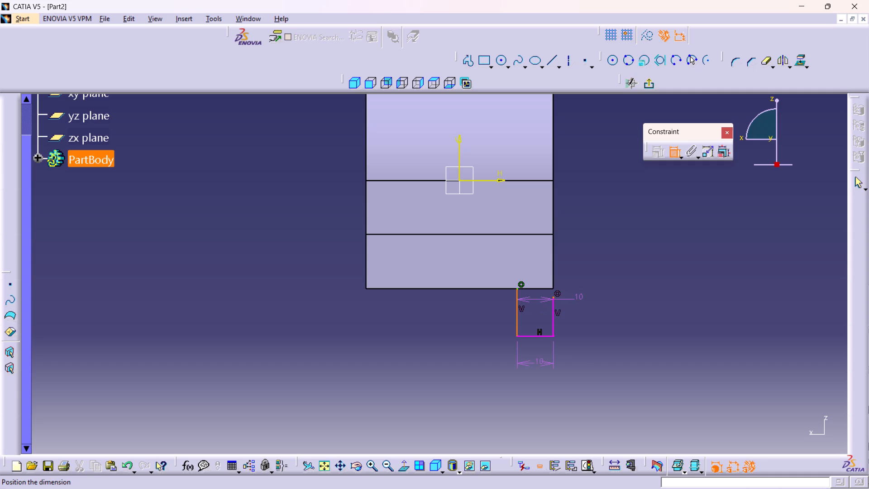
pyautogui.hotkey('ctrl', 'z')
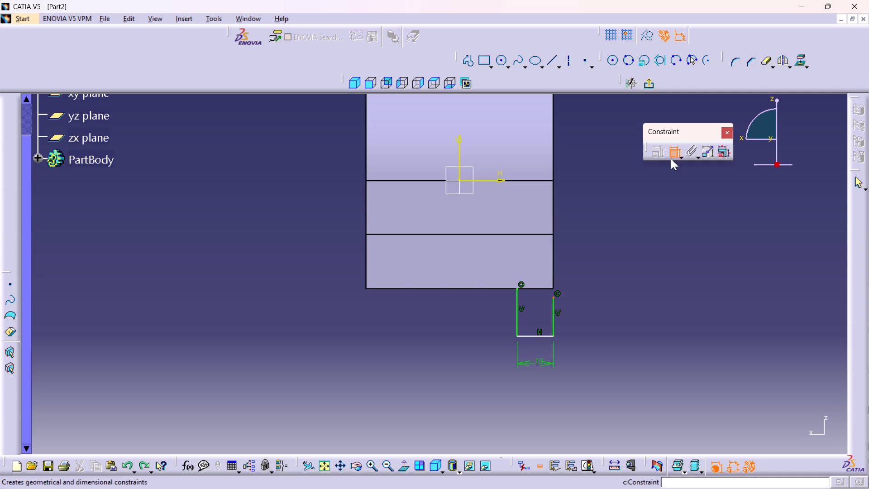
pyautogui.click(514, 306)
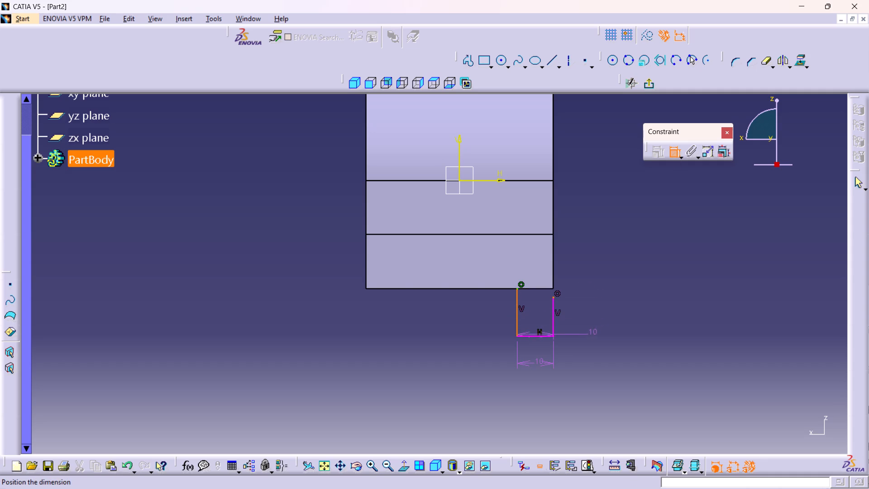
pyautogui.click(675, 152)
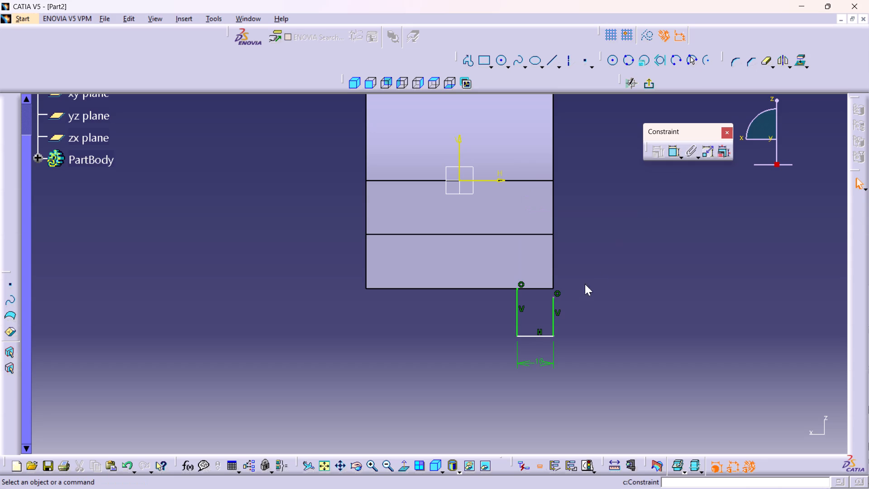
# Dimension the U-profile's right vertical line and set its length to 11 mm.
pyautogui.click(553, 308)
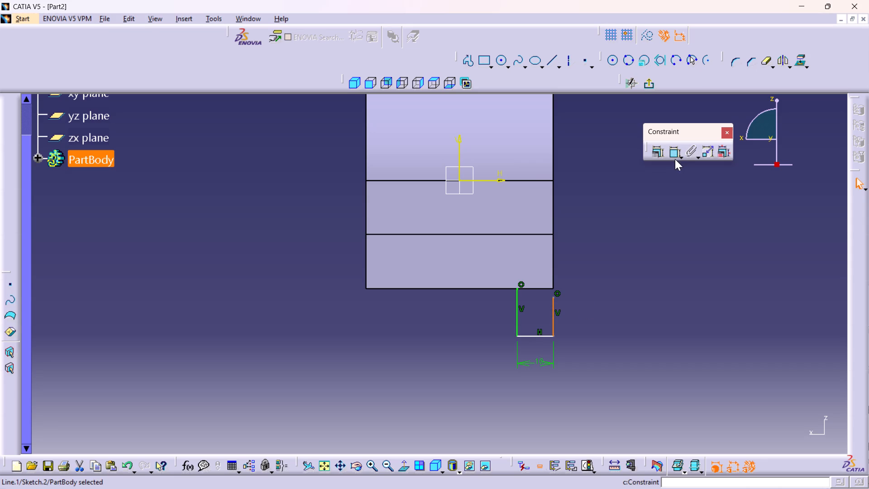
pyautogui.click(673, 154)
pyautogui.click(596, 306)
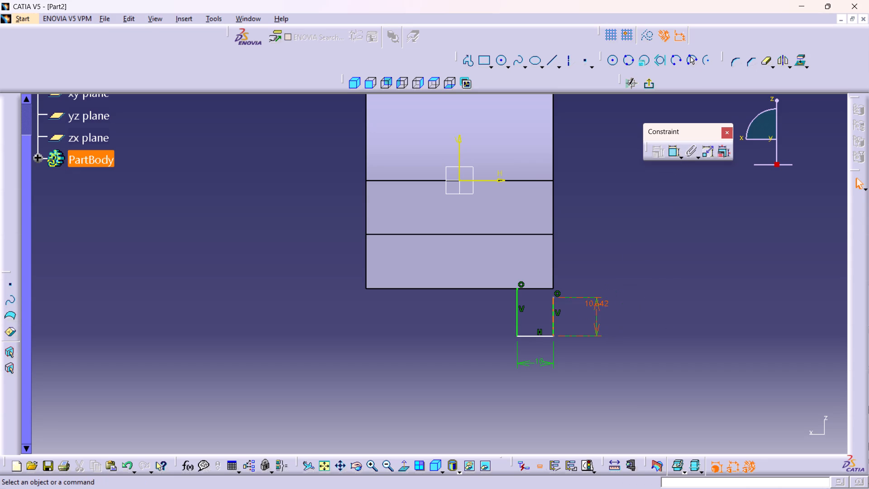
pyautogui.doubleClick(597, 302)
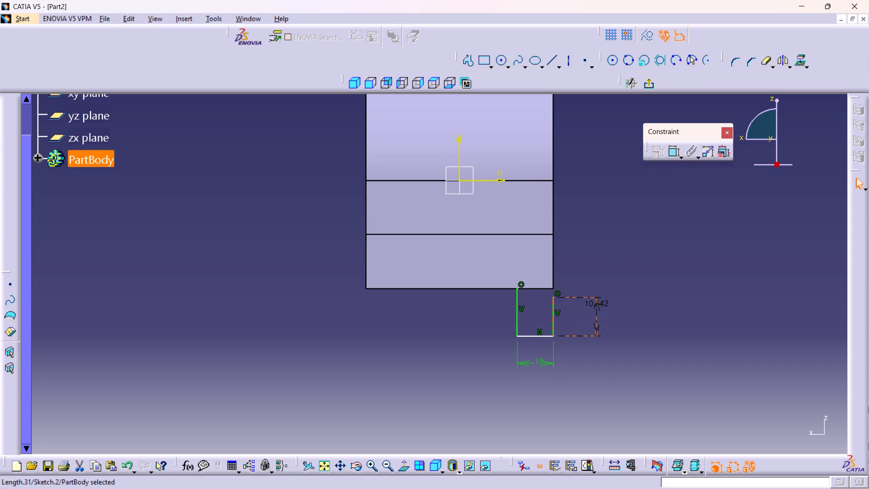
pyautogui.doubleClick(600, 301)
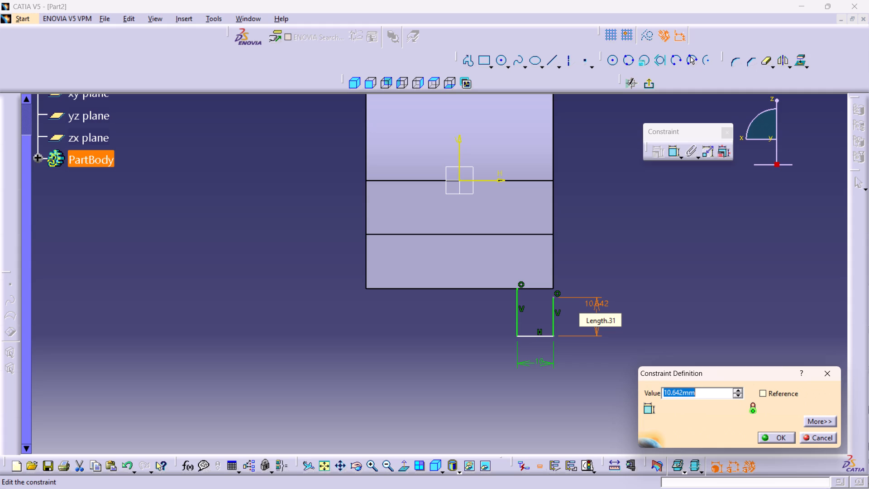
pyautogui.write('11')
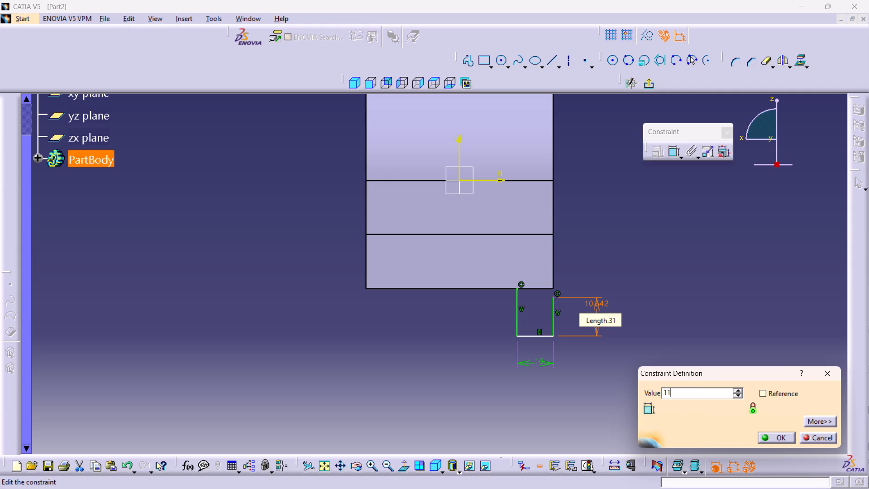
pyautogui.press('Return')
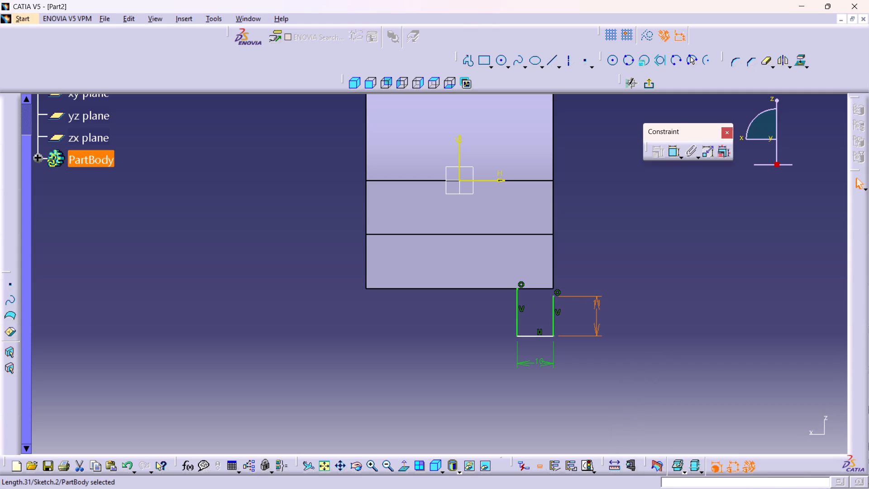
# Dimension the U-profile's left vertical line and set its length to 11 mm.
pyautogui.click(518, 301)
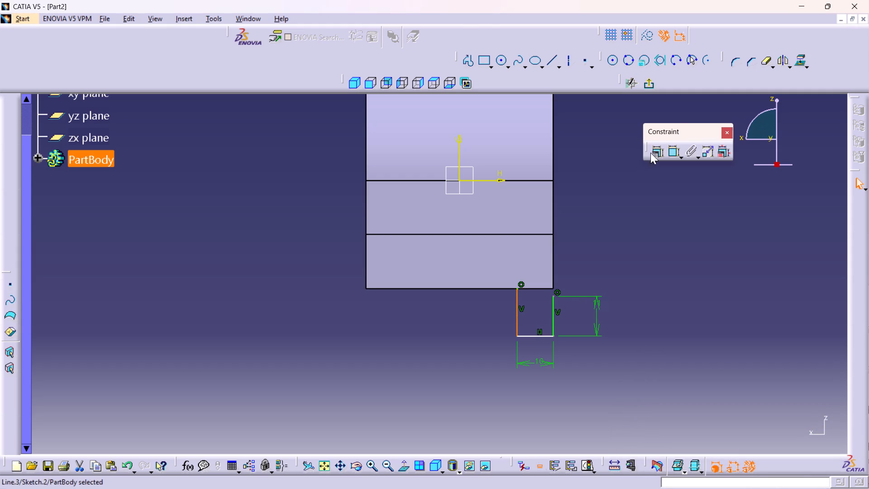
pyautogui.click(672, 149)
pyautogui.click(453, 319)
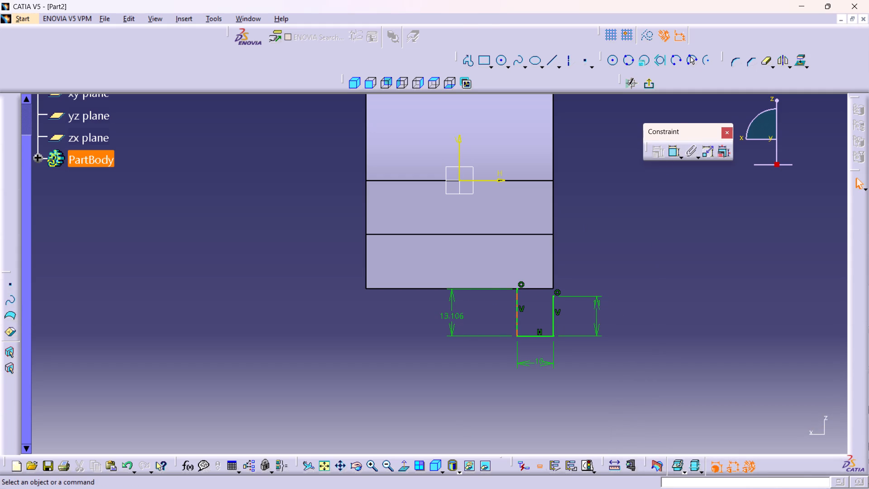
pyautogui.doubleClick(454, 317)
pyautogui.write('11')
pyautogui.press('Return')
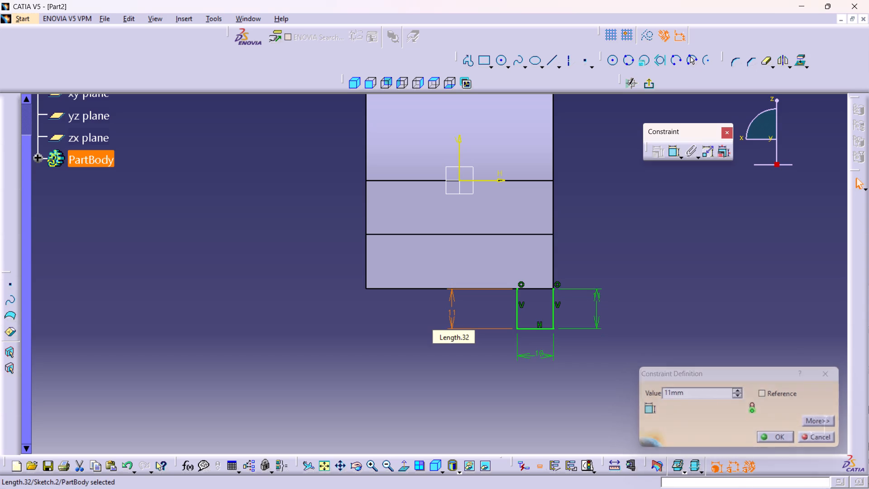
pyautogui.click(481, 316)
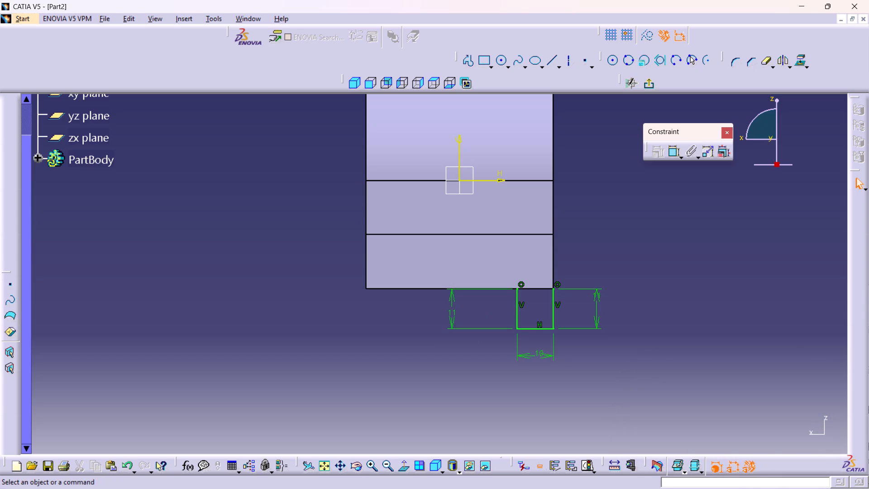
# Close the leg profile by projecting the base's bottom edge and trimming off its portion outside the U-profile, and exit the sketch.
pyautogui.click(536, 288)
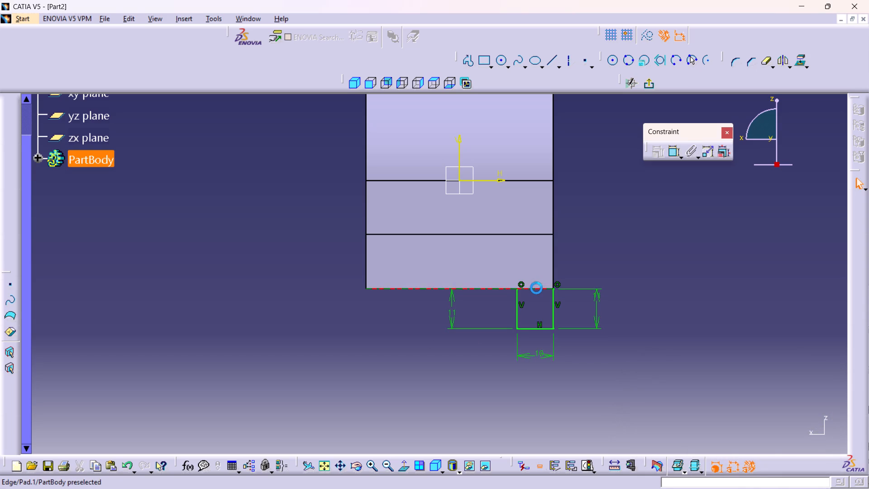
pyautogui.click(800, 62)
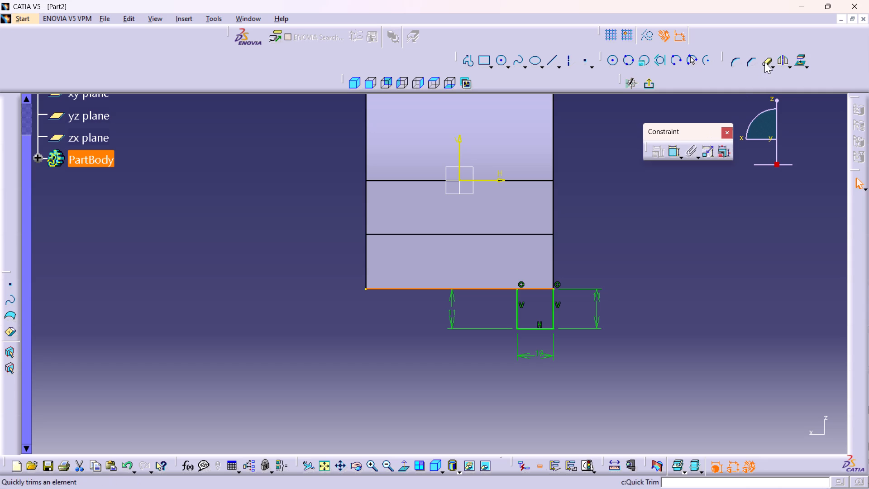
pyautogui.click(764, 62)
pyautogui.click(483, 286)
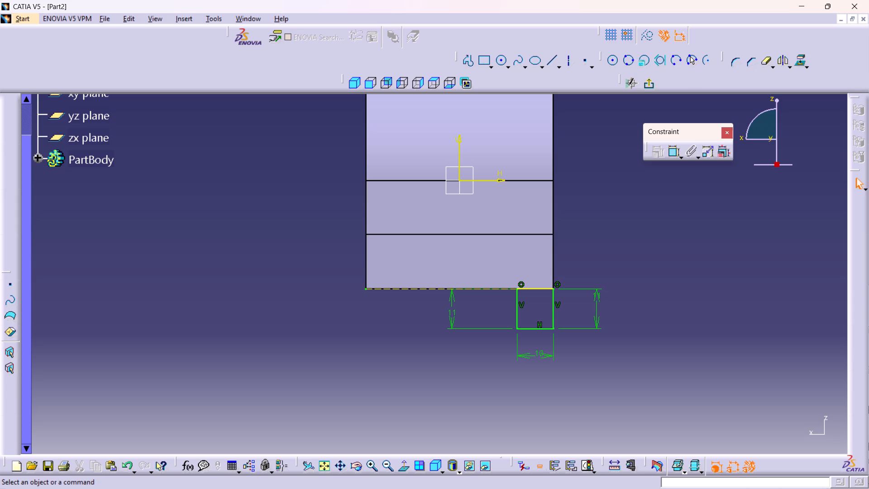
pyautogui.click(647, 86)
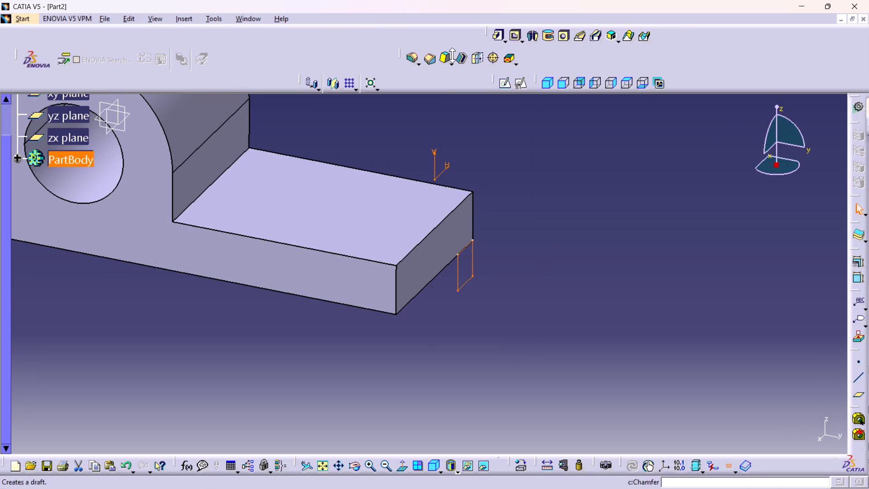
# Start a pad of the leg profile, try the Up to last limit, and return the limit type to Dimension.
pyautogui.click(498, 39)
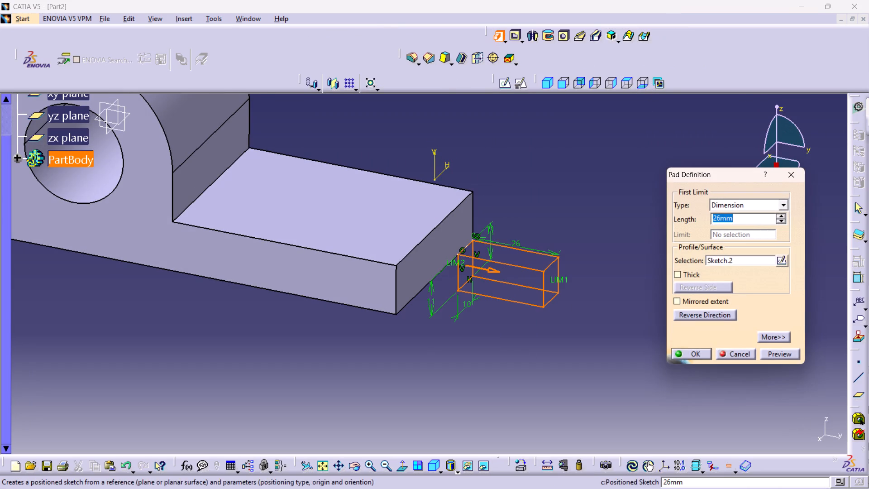
pyautogui.click(780, 207)
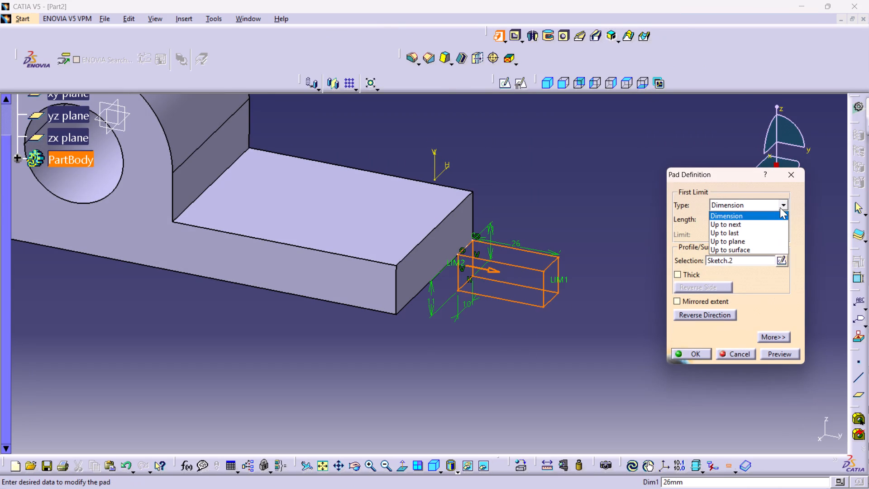
pyautogui.click(734, 235)
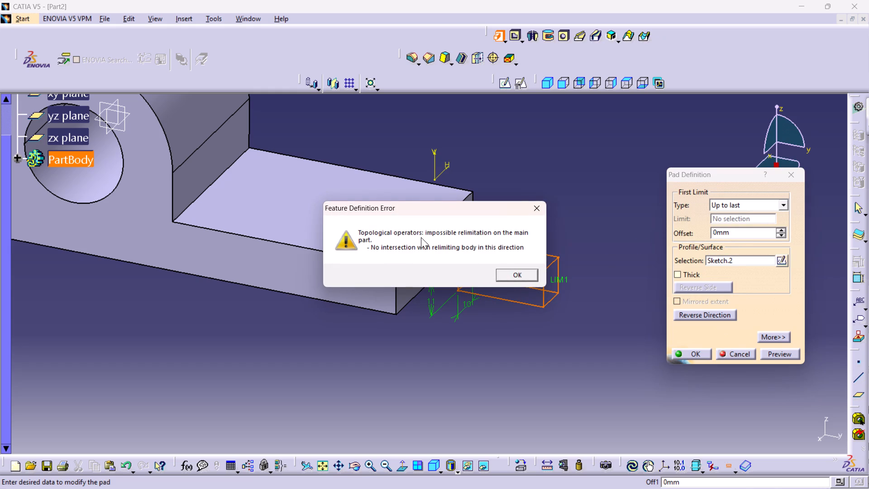
pyautogui.click(524, 272)
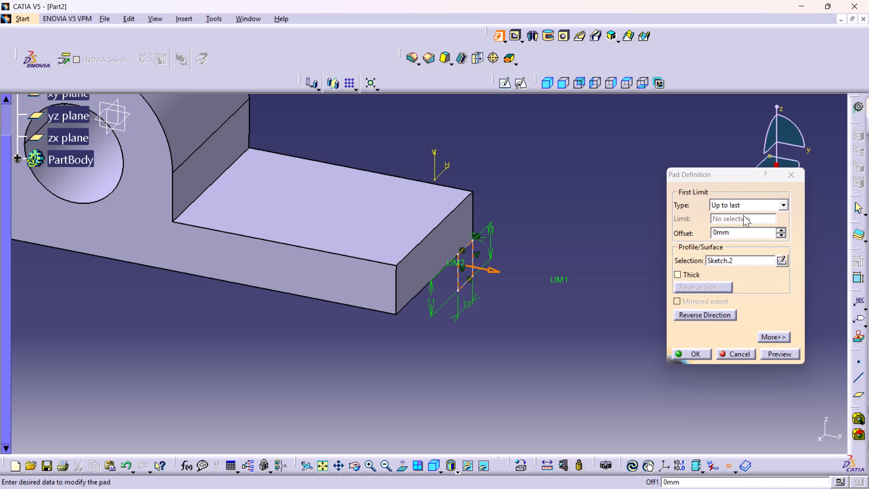
pyautogui.click(783, 203)
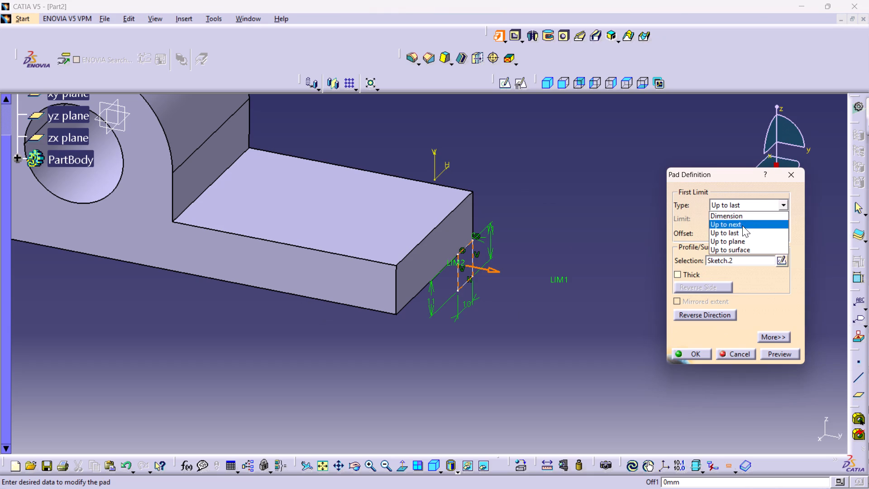
pyautogui.click(734, 219)
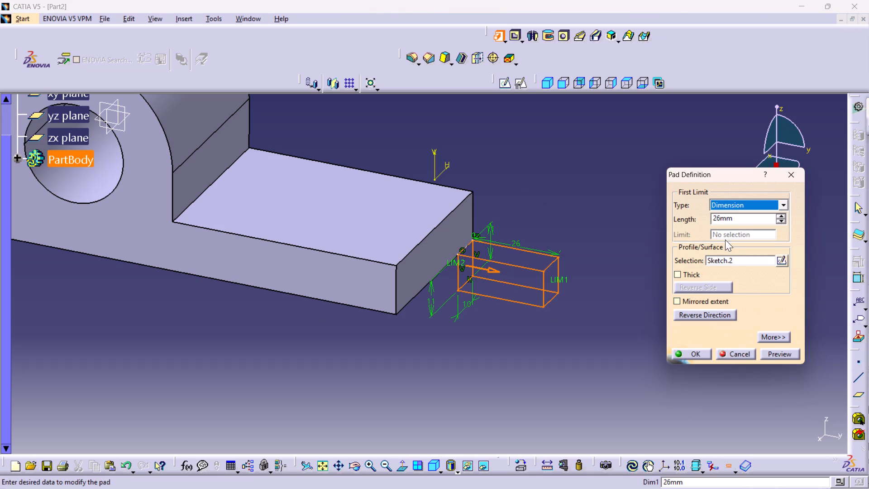
# Pad the leg profile 128 mm in the reversed direction, along the underside of the base.
pyautogui.click(702, 315)
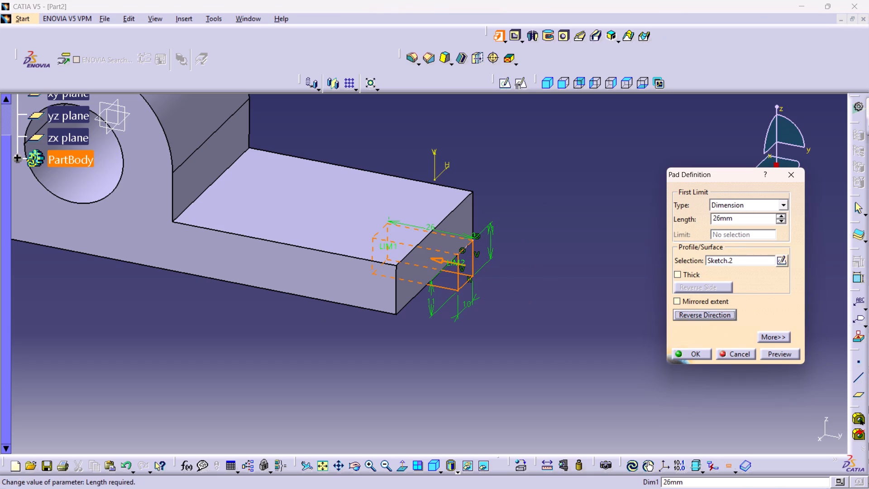
pyautogui.doubleClick(738, 217)
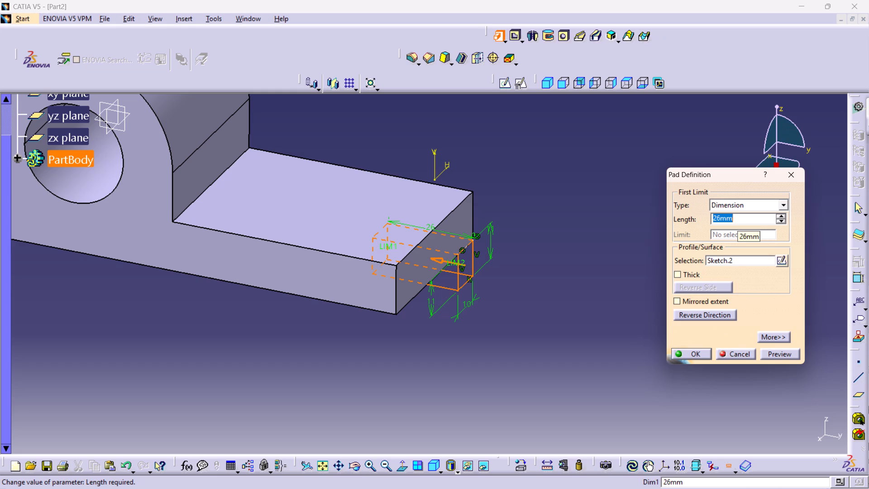
pyautogui.write('128')
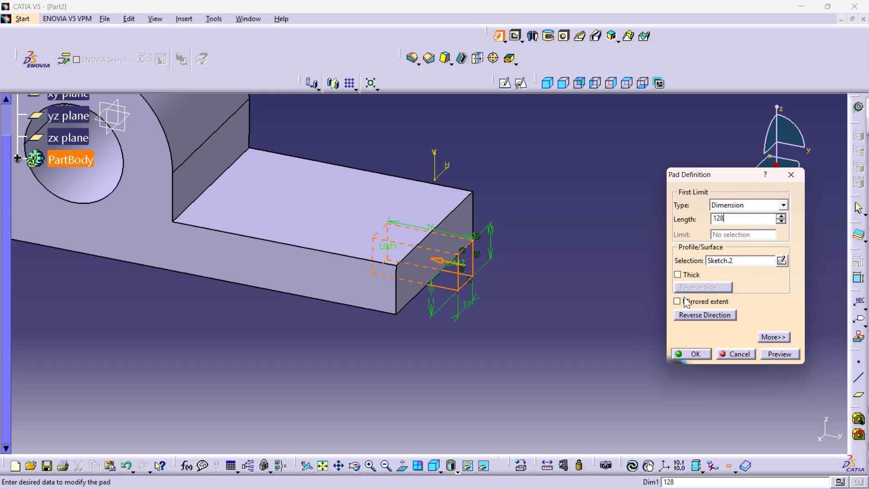
pyautogui.click(688, 353)
pyautogui.click(563, 353)
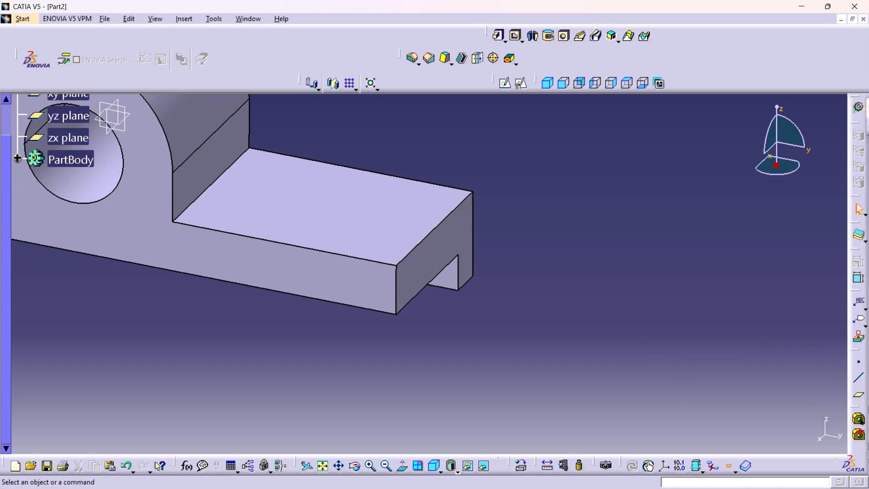
# Examine the new leg from below and from the end face, and return to the standard isometric view.
pyautogui.moveTo(564, 314); pyautogui.dragTo(567, 331, button='middle')
pyautogui.moveTo(535, 356); pyautogui.dragTo(461, 243, button='middle')
pyautogui.moveTo(535, 356); pyautogui.dragTo(461, 243, button='right')
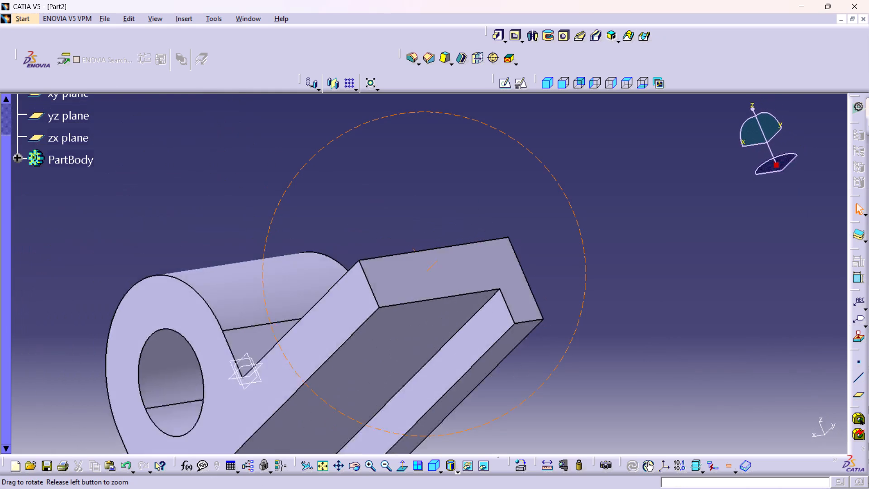
pyautogui.moveTo(461, 243); pyautogui.dragTo(487, 312, button='middle')
pyautogui.moveTo(461, 243); pyautogui.dragTo(487, 312, button='right')
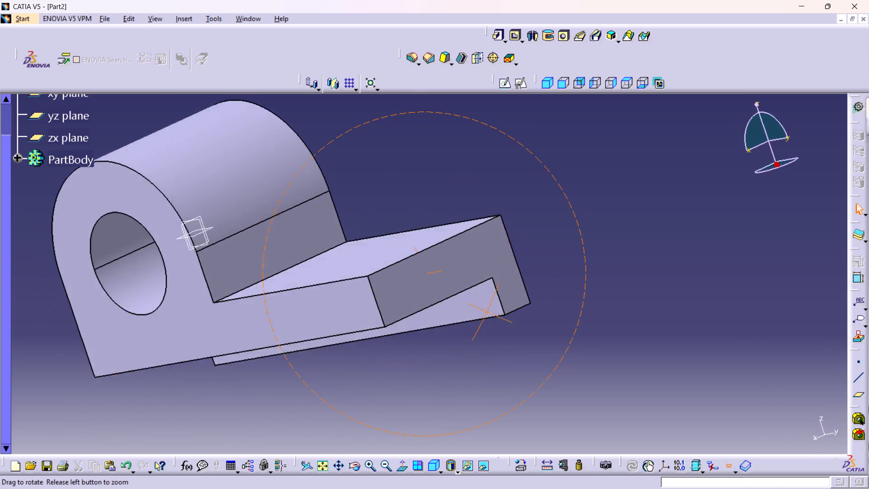
pyautogui.moveTo(487, 312); pyautogui.dragTo(502, 322, button='right')
pyautogui.moveTo(487, 312); pyautogui.dragTo(502, 322, button='middle')
pyautogui.moveTo(563, 265); pyautogui.dragTo(564, 276, button='middle')
pyautogui.moveTo(564, 271); pyautogui.dragTo(564, 276, button='right')
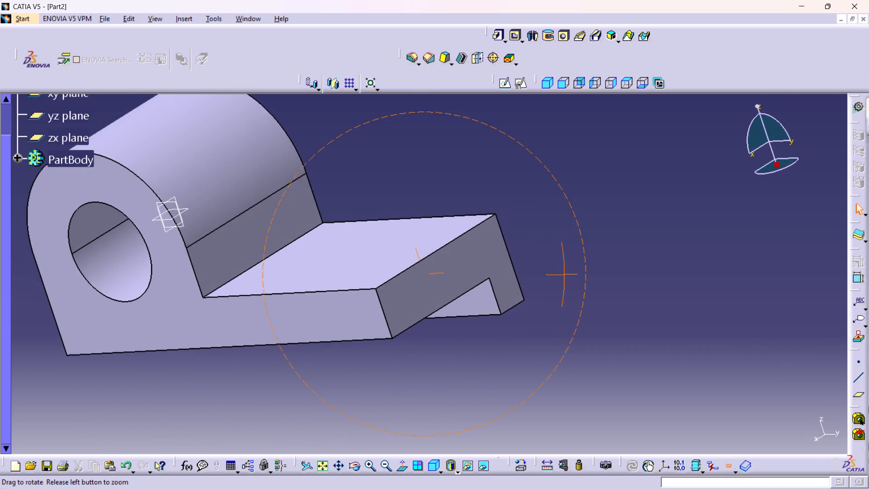
pyautogui.moveTo(564, 276); pyautogui.dragTo(558, 313, button='right')
pyautogui.moveTo(564, 276); pyautogui.dragTo(558, 313, button='middle')
pyautogui.moveTo(560, 261); pyautogui.dragTo(581, 292, button='middle')
pyautogui.click(432, 465)
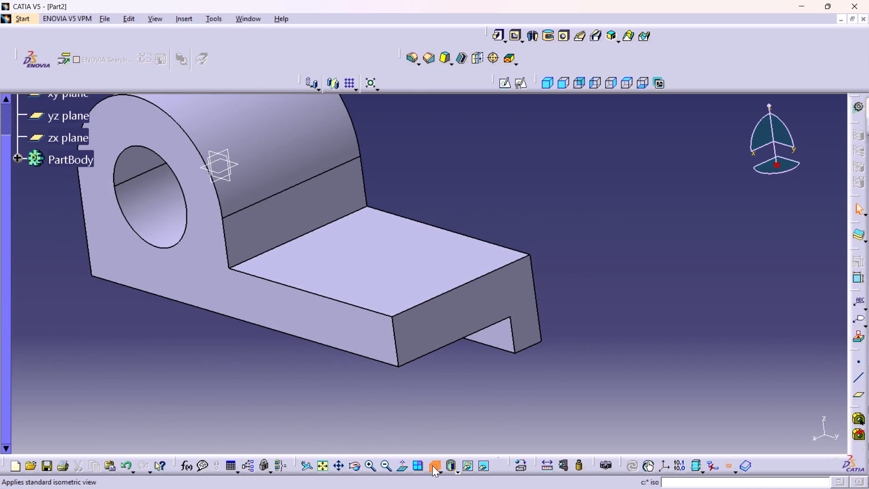
pyautogui.moveTo(569, 239); pyautogui.dragTo(635, 275, button='middle')
pyautogui.moveTo(585, 259); pyautogui.dragTo(592, 278, button='middle')
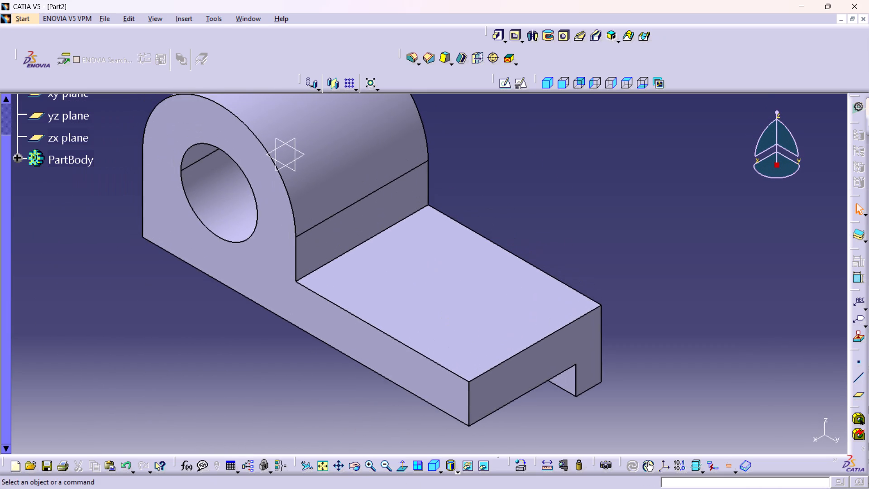
pyautogui.moveTo(611, 266); pyautogui.dragTo(602, 283, button='middle')
pyautogui.moveTo(611, 312); pyautogui.dragTo(602, 298, button='middle')
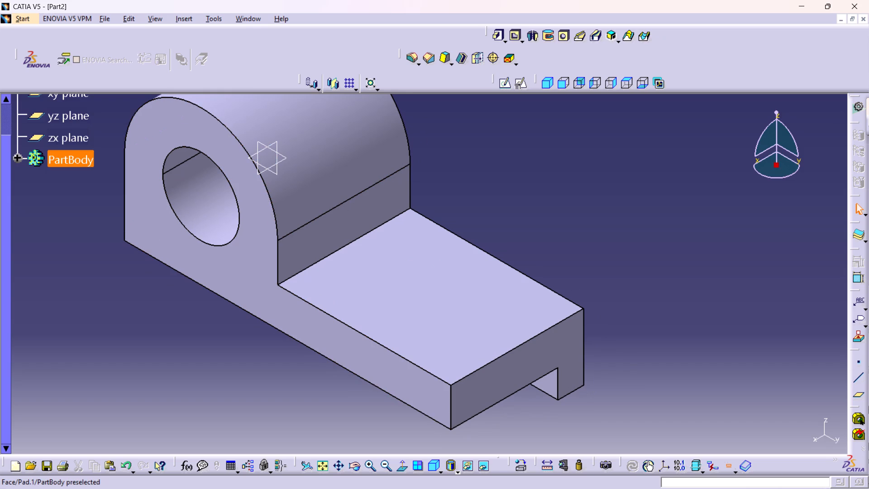
# Open a positioned sketch on the flat side face of the lug and base, with the H direction reversed.
pyautogui.click(278, 176)
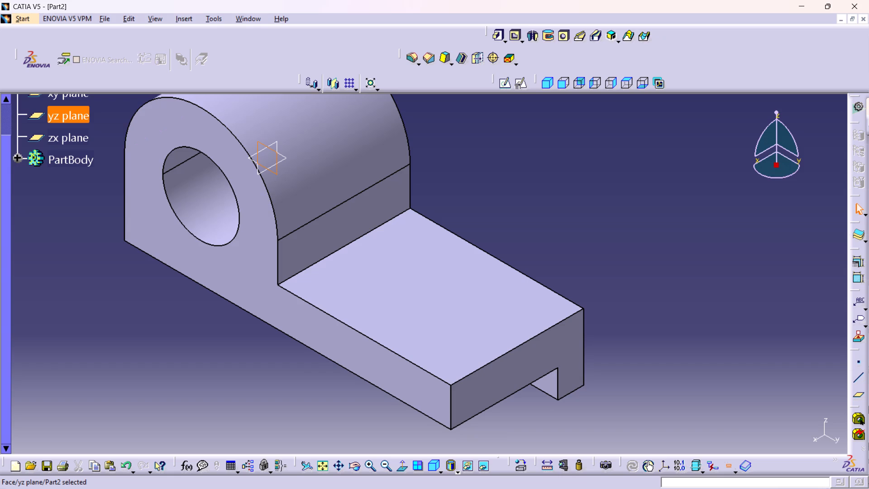
pyautogui.moveTo(623, 218); pyautogui.dragTo(602, 227, button='middle')
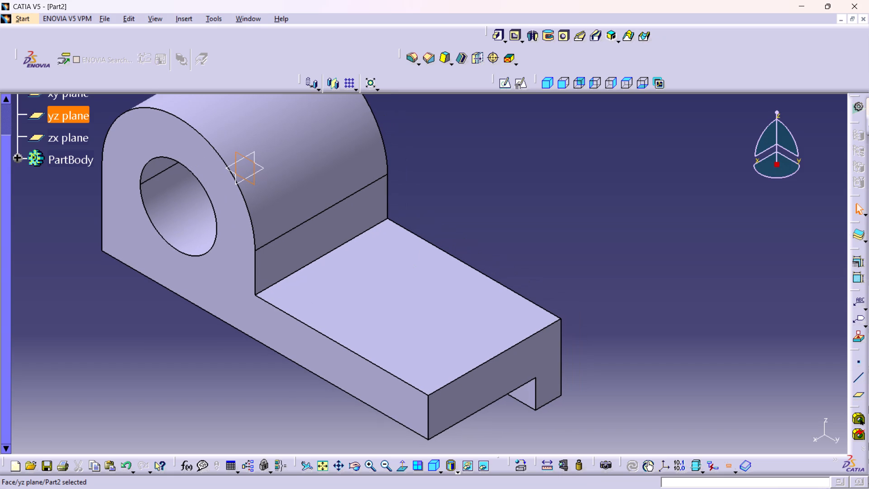
pyautogui.moveTo(569, 273); pyautogui.dragTo(479, 283, button='middle')
pyautogui.moveTo(569, 273); pyautogui.dragTo(479, 283, button='right')
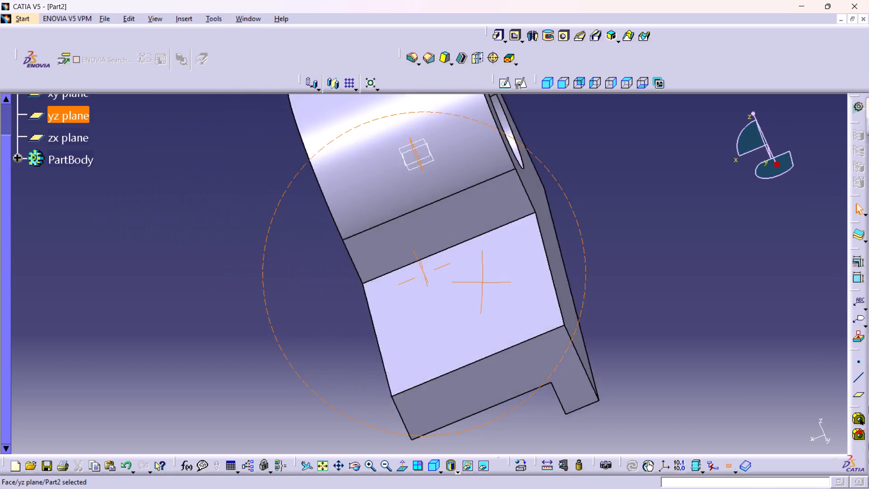
pyautogui.moveTo(479, 283); pyautogui.dragTo(412, 311, button='right')
pyautogui.moveTo(479, 283); pyautogui.dragTo(412, 312, button='middle')
pyautogui.moveTo(744, 288); pyautogui.dragTo(604, 307, button='middle')
pyautogui.click(501, 268)
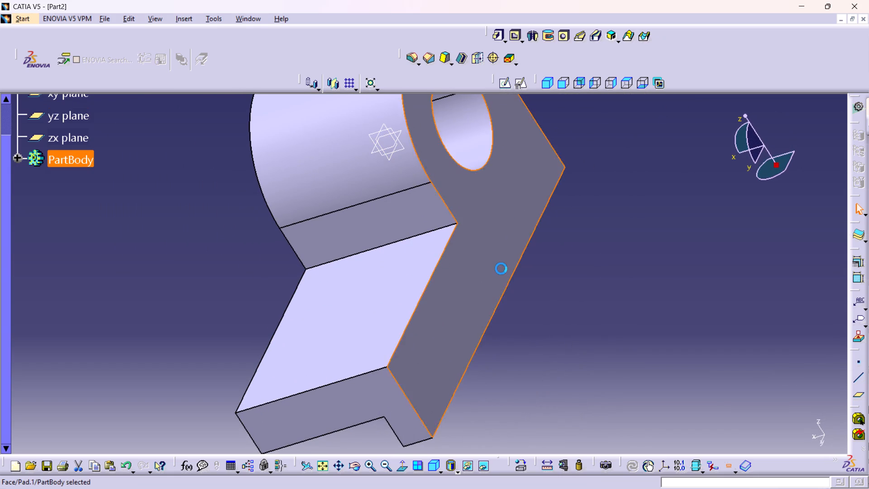
pyautogui.moveTo(684, 250); pyautogui.dragTo(664, 267, button='middle')
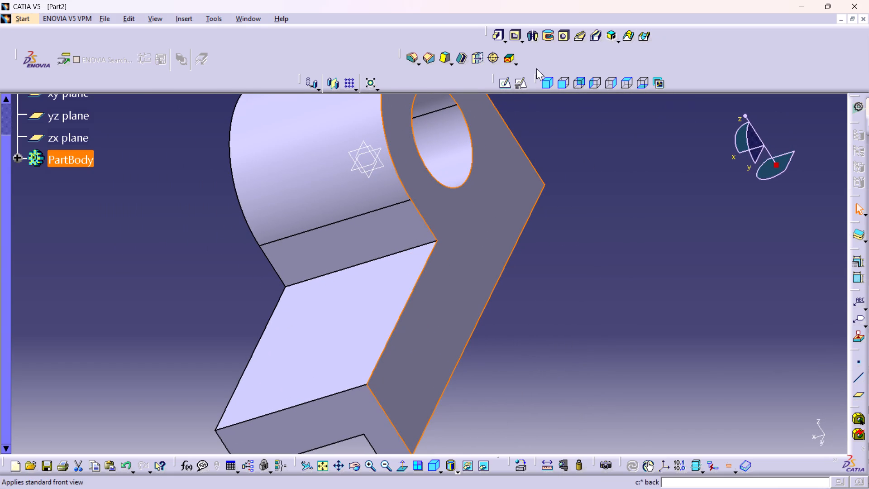
pyautogui.click(520, 79)
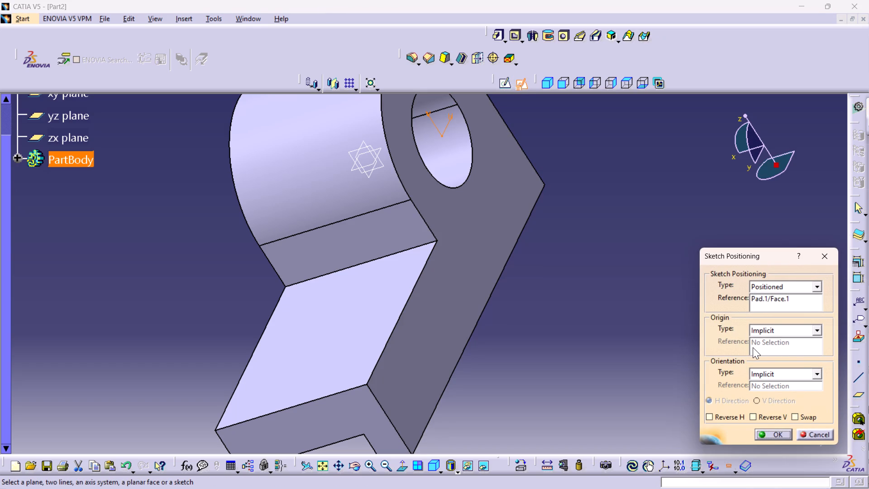
pyautogui.click(710, 417)
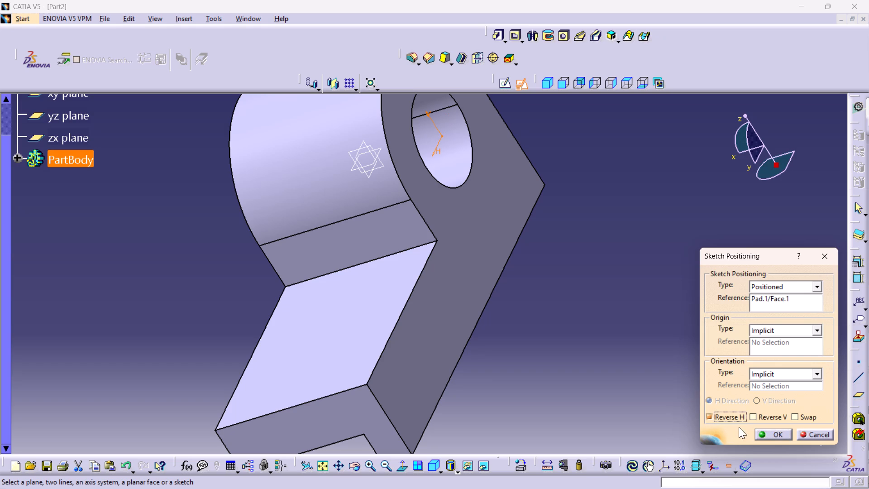
pyautogui.click(766, 433)
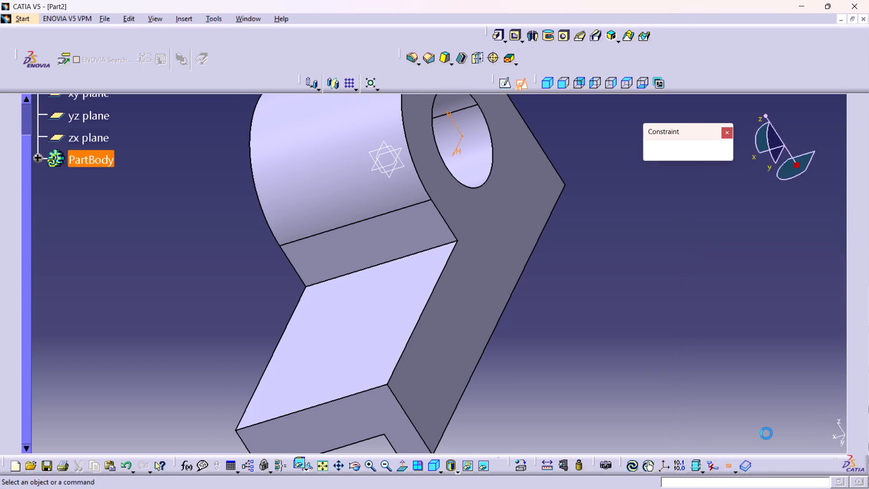
# Sketch a sloping profile line about 92 mm long from just above the rounded lug to near the base's upper end corner.
pyautogui.moveTo(578, 249); pyautogui.dragTo(580, 282, button='middle')
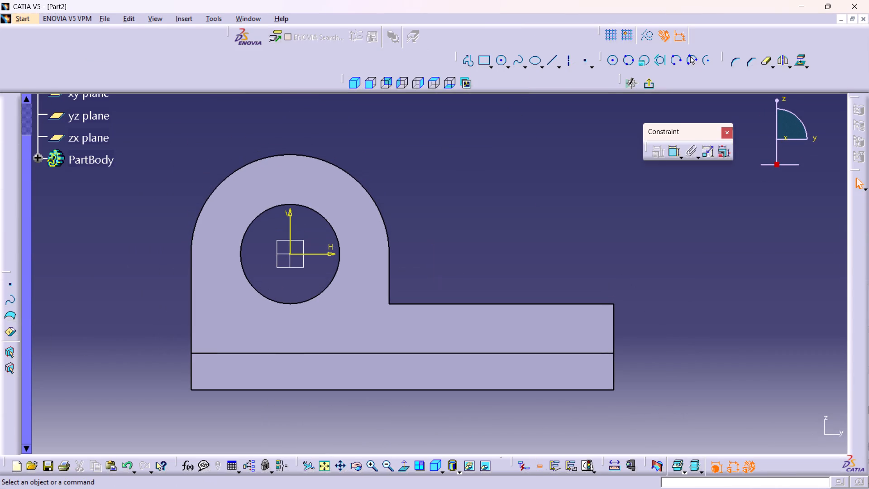
pyautogui.doubleClick(473, 63)
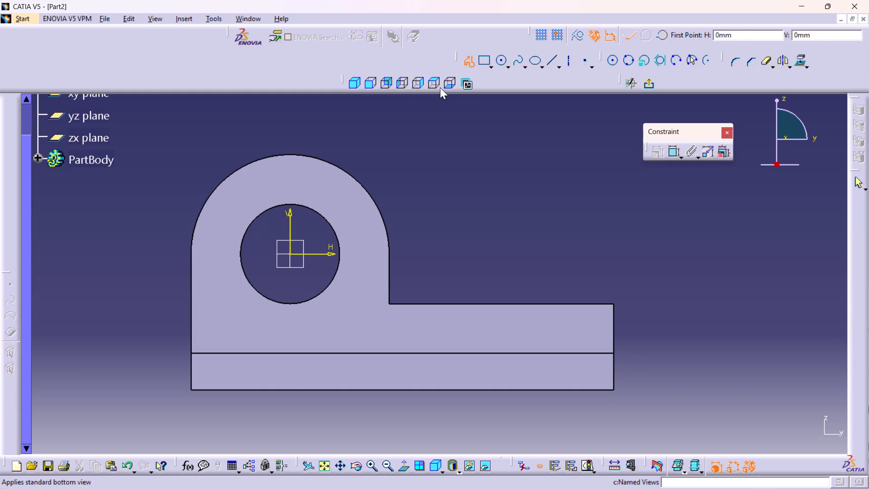
pyautogui.click(341, 153)
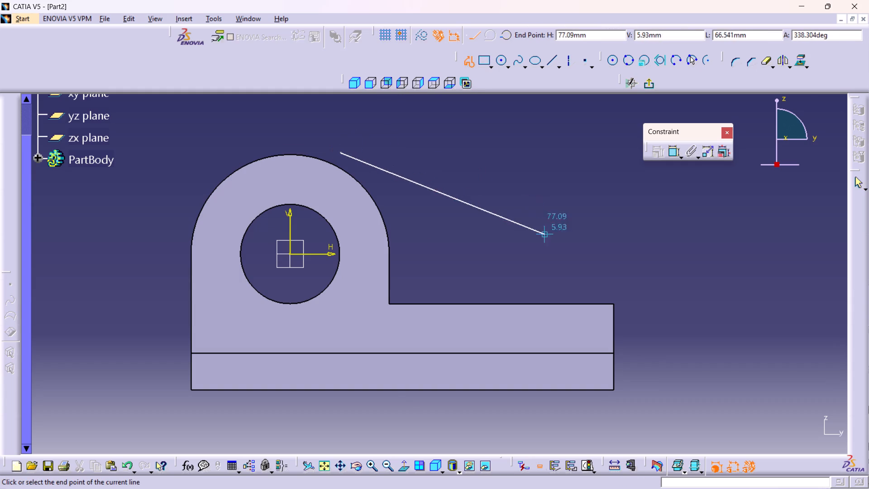
pyautogui.click(613, 294)
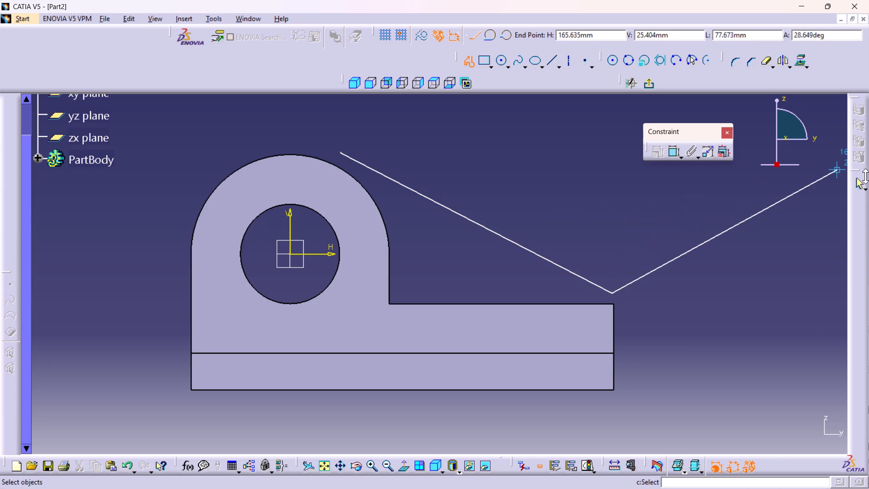
pyautogui.click(857, 187)
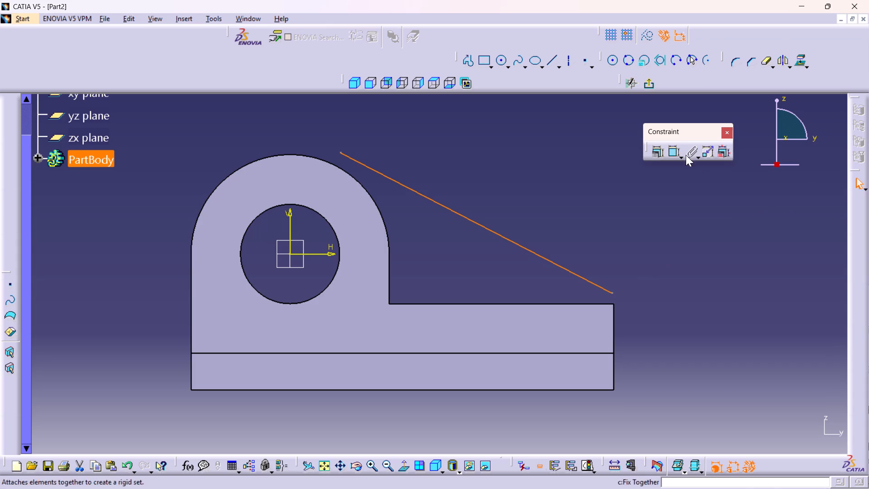
pyautogui.click(635, 195)
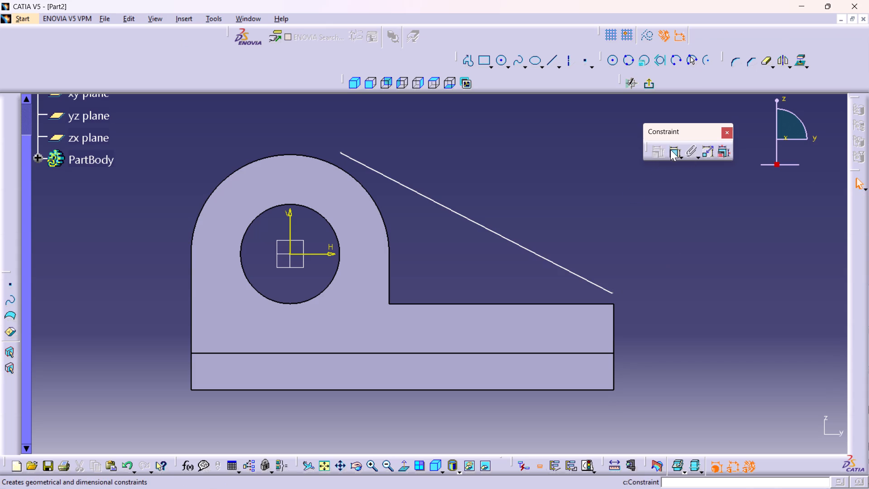
# Make the sloping line's lower endpoint coincident with the base's vertical end edge and with its top edge.
pyautogui.doubleClick(670, 149)
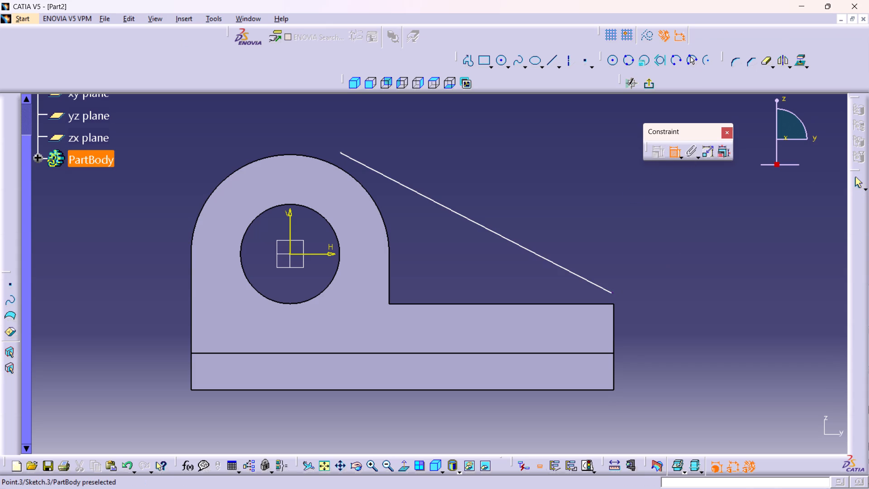
pyautogui.click(611, 290)
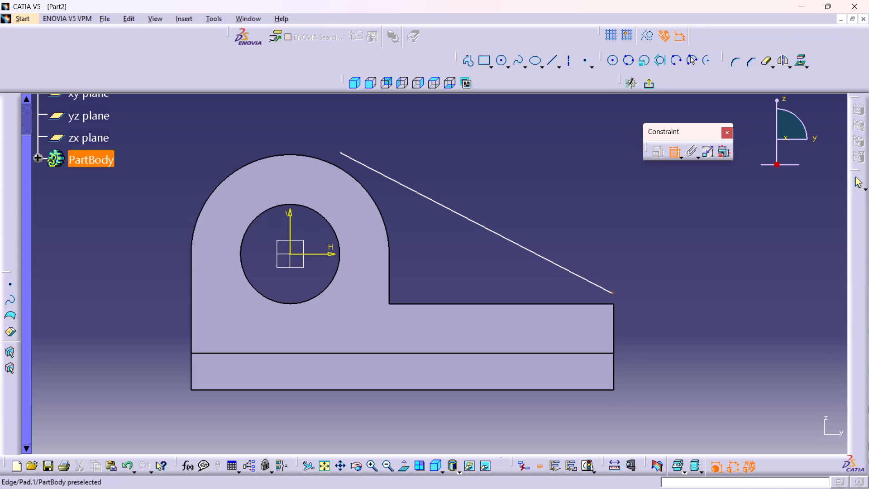
pyautogui.click(613, 309)
pyautogui.rightClick(670, 253)
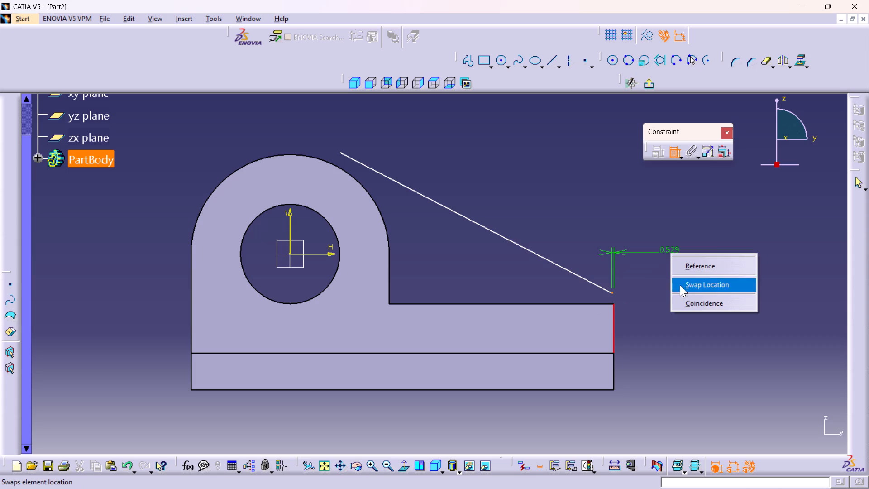
pyautogui.click(688, 302)
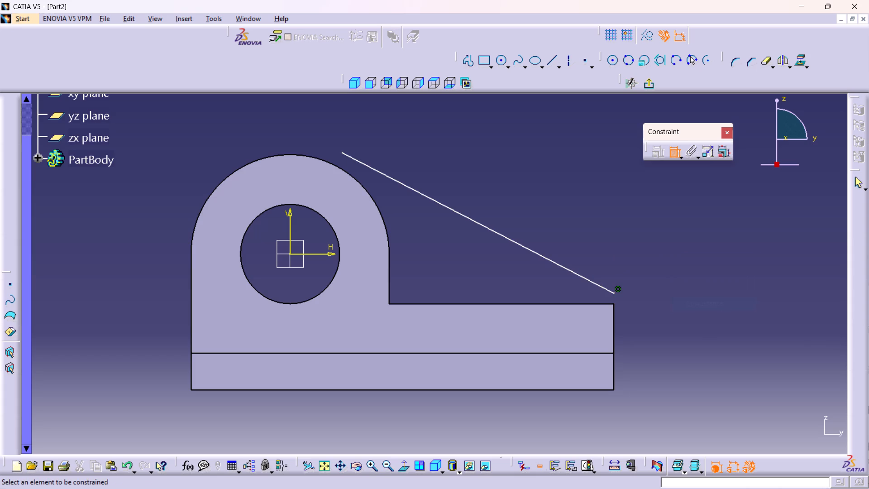
pyautogui.click(612, 292)
pyautogui.click(608, 306)
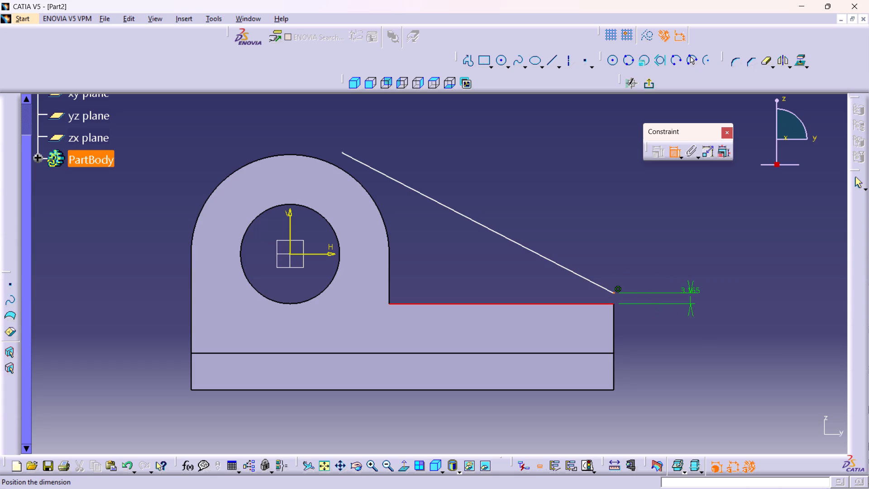
pyautogui.rightClick(692, 293)
pyautogui.click(715, 341)
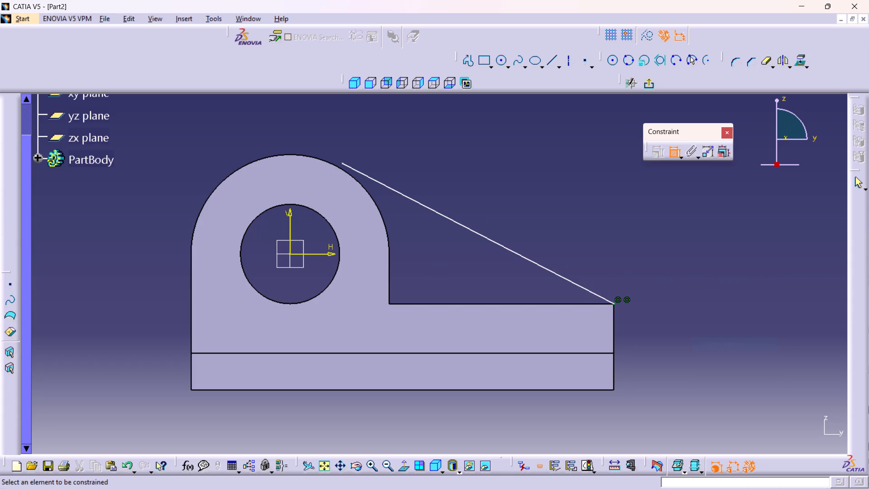
# Delete the coincidence between the line's lower endpoint and the base's top edge.
pyautogui.click(626, 299)
pyautogui.click(673, 152)
pyautogui.click(625, 300)
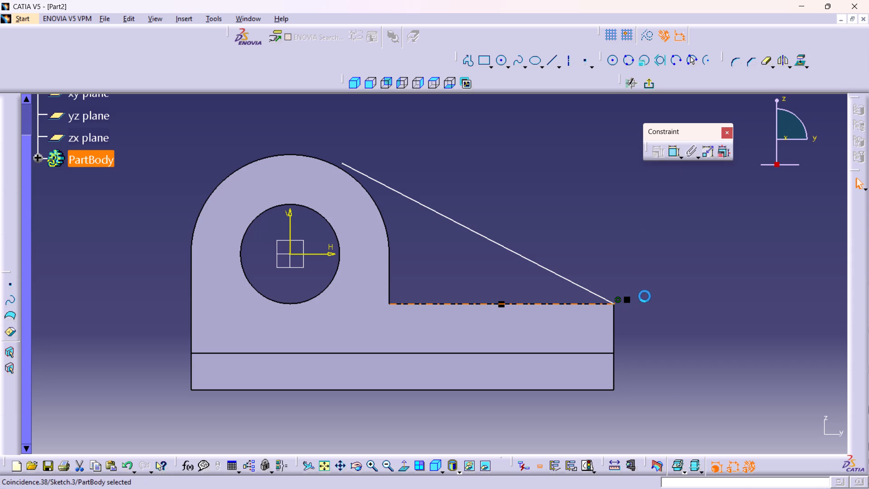
pyautogui.press('Delete')
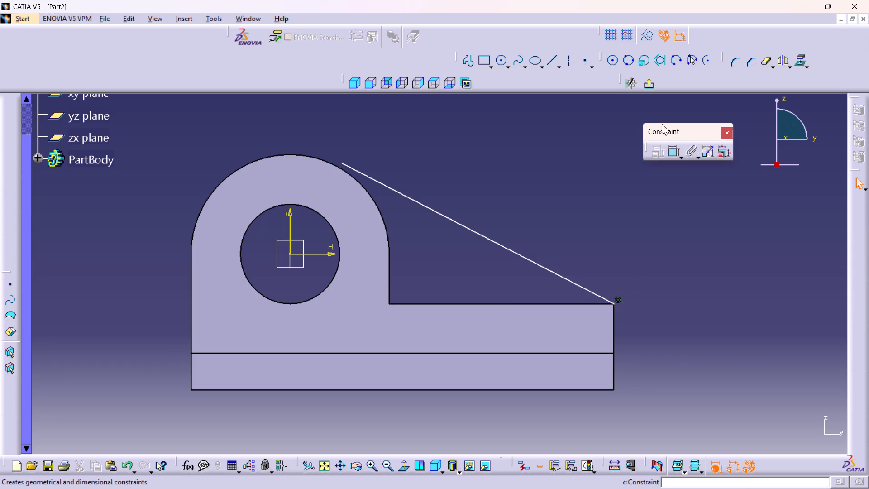
# Make the sloping line's upper endpoint coincident with the lug's outer arc.
pyautogui.doubleClick(673, 152)
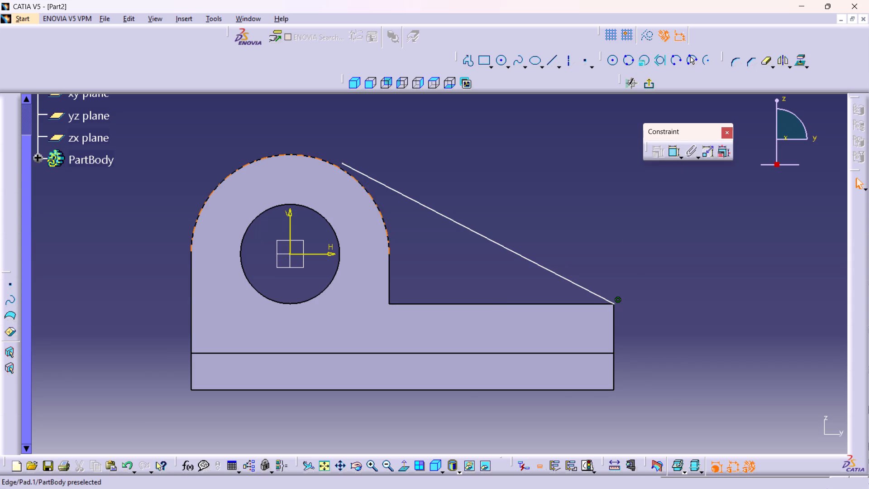
pyautogui.click(342, 163)
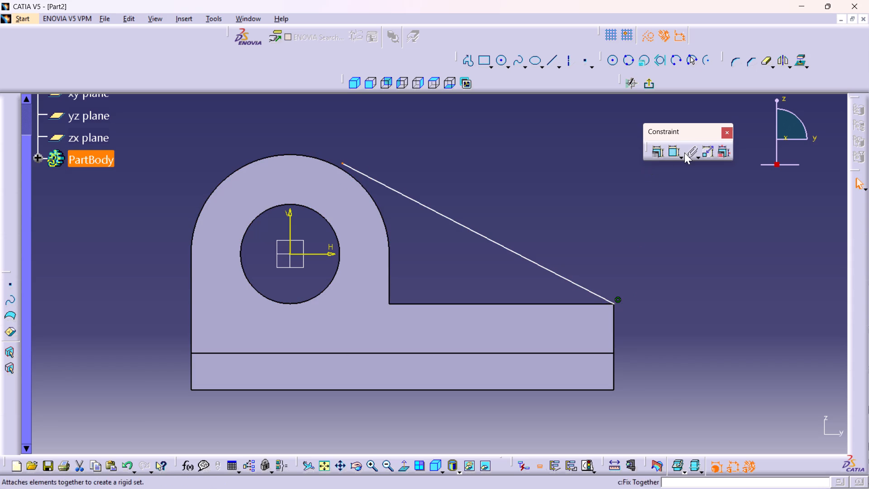
pyautogui.doubleClick(670, 154)
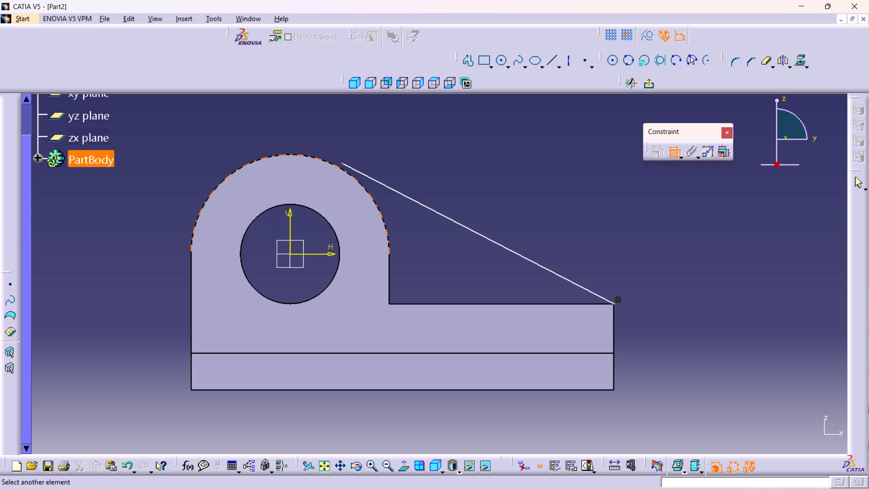
pyautogui.click(330, 164)
pyautogui.rightClick(329, 133)
pyautogui.click(378, 225)
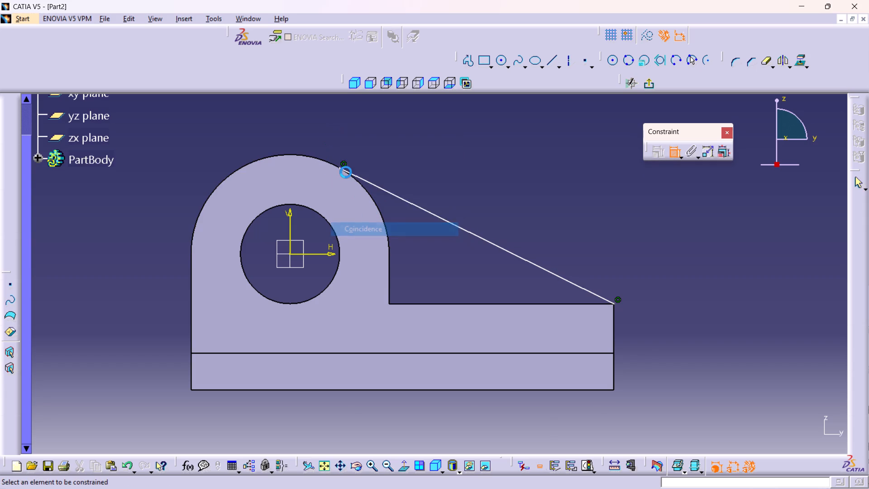
# Constrain the sloping line tangent to the lug's outer arc.
pyautogui.click(374, 184)
pyautogui.click(372, 197)
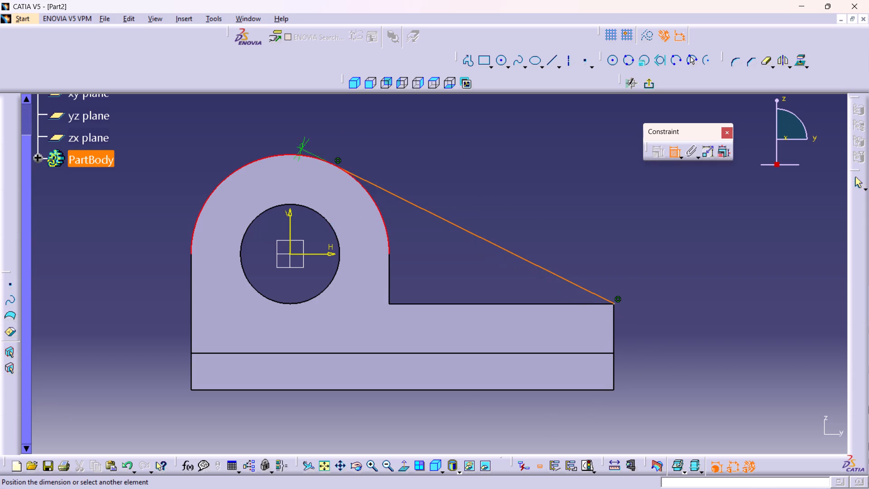
pyautogui.rightClick(371, 143)
pyautogui.click(411, 195)
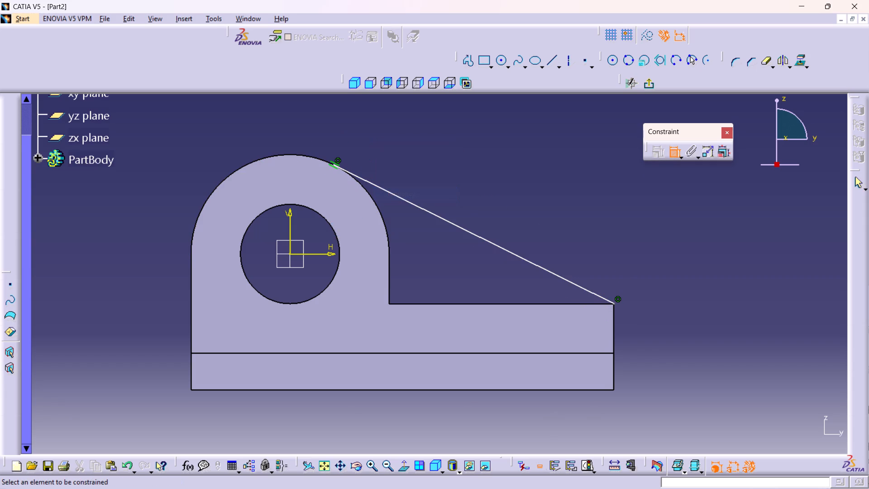
pyautogui.moveTo(461, 209); pyautogui.dragTo(461, 199, button='middle')
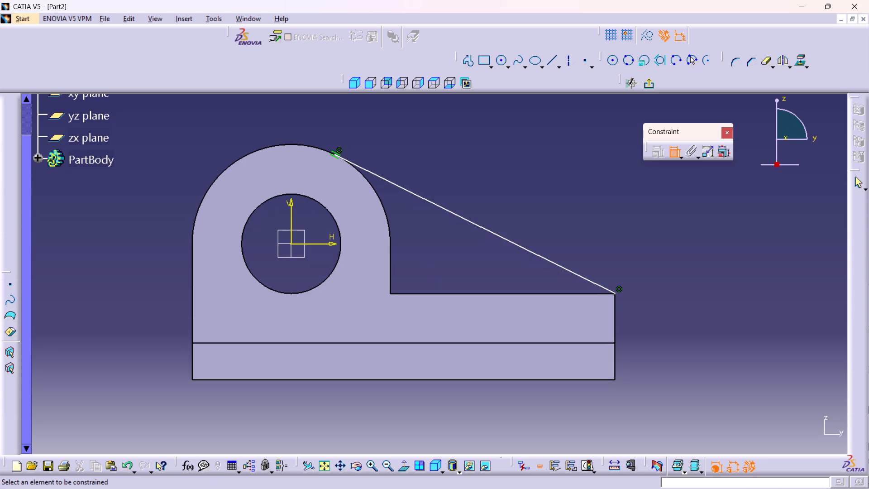
pyautogui.moveTo(600, 246); pyautogui.dragTo(557, 201, button='middle')
pyautogui.rightClick(600, 246)
pyautogui.scroll(1, 597, 200)
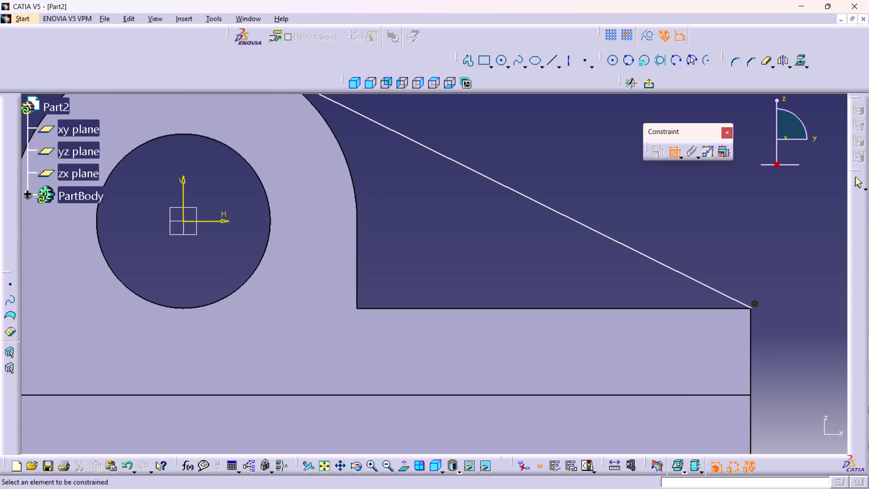
pyautogui.moveTo(449, 259); pyautogui.dragTo(470, 317, button='middle')
pyautogui.rightClick(449, 259)
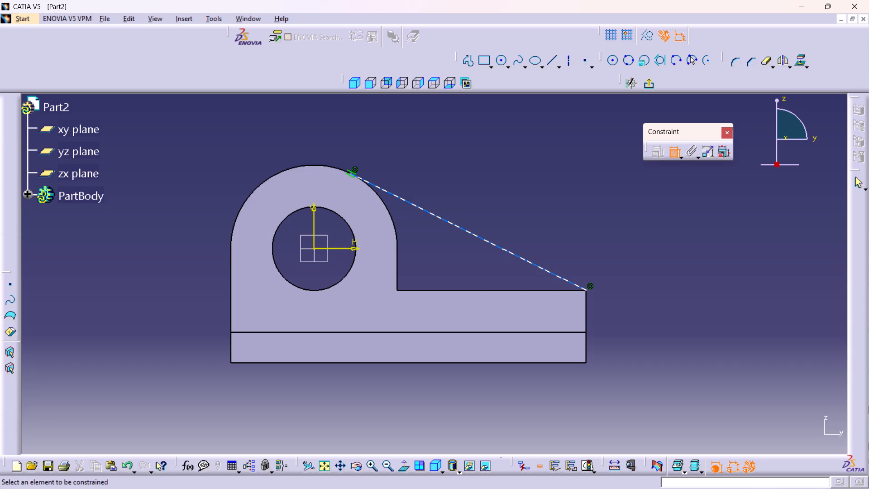
pyautogui.click(676, 155)
# Project the edges of the lug-and-base side face into the sketch.
pyautogui.click(410, 307)
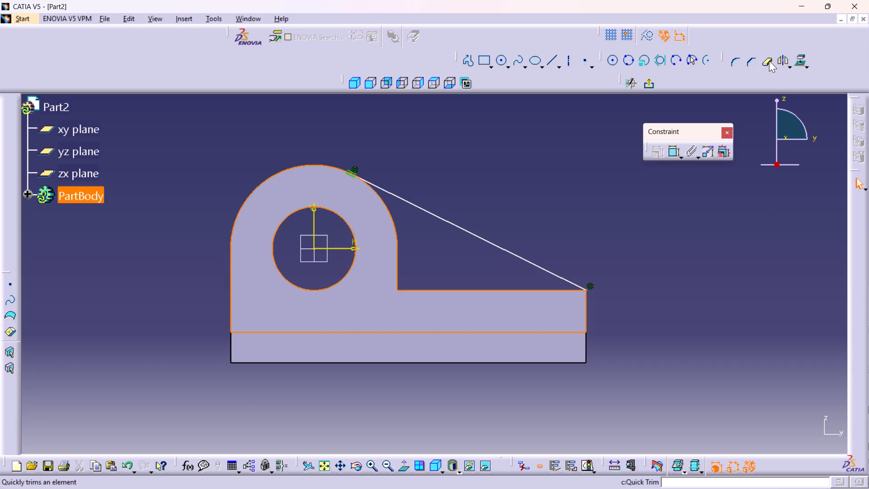
pyautogui.click(802, 60)
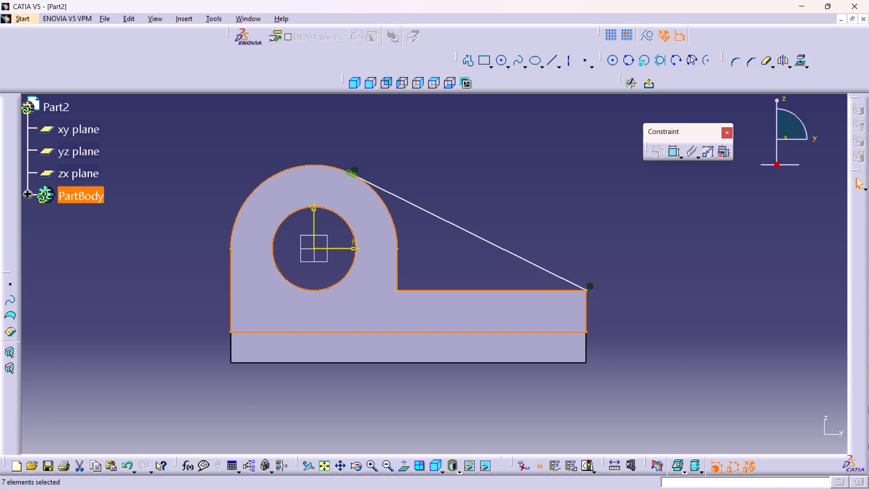
pyautogui.click(543, 190)
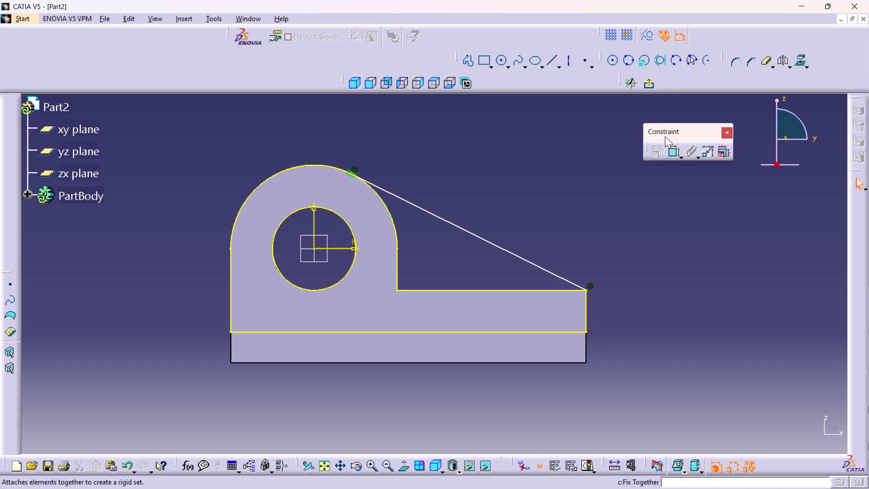
# Dimension the length of the sloping line between the lug's arc and the base's top corner.
pyautogui.doubleClick(673, 149)
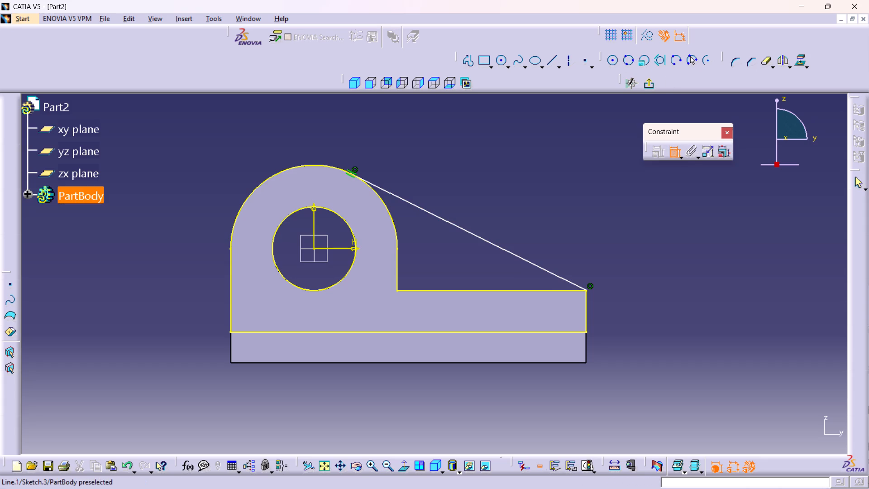
pyautogui.click(421, 207)
pyautogui.click(481, 180)
pyautogui.click(503, 215)
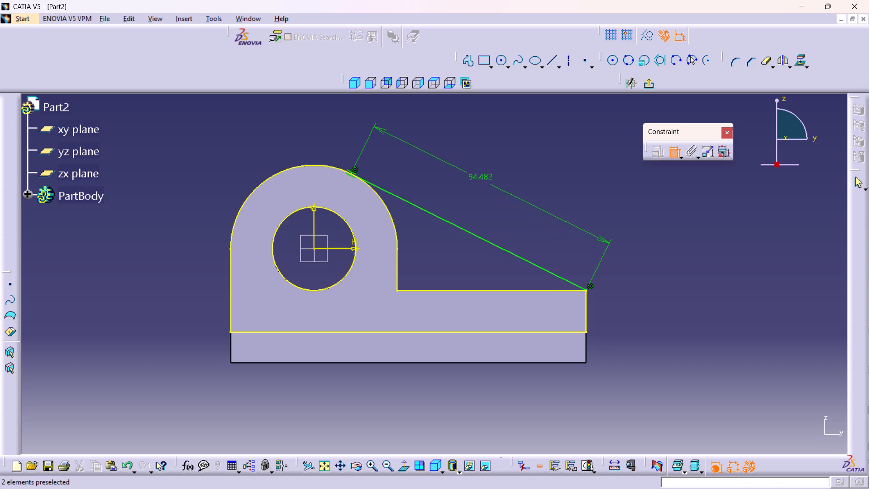
# Quick-trim the projected bottom edge, both outer vertical edges, the lug arc beyond the tangent point and the hole circle, and exit the sketch.
pyautogui.doubleClick(765, 60)
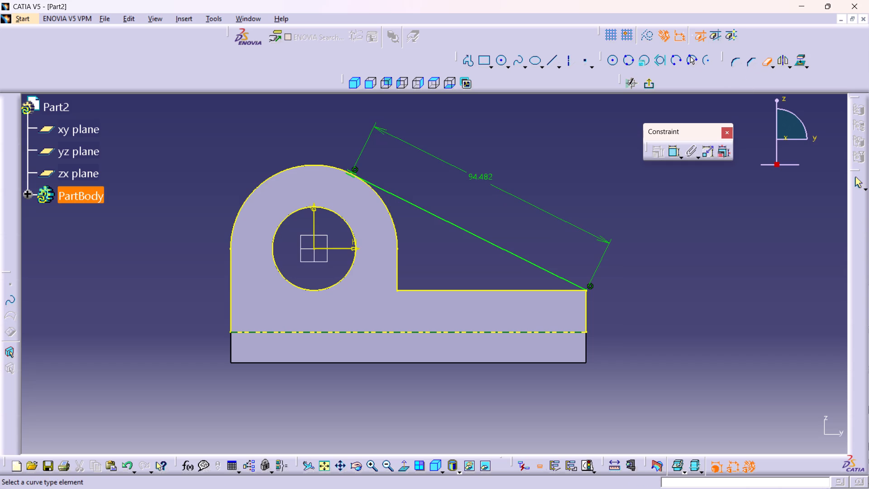
pyautogui.click(469, 333)
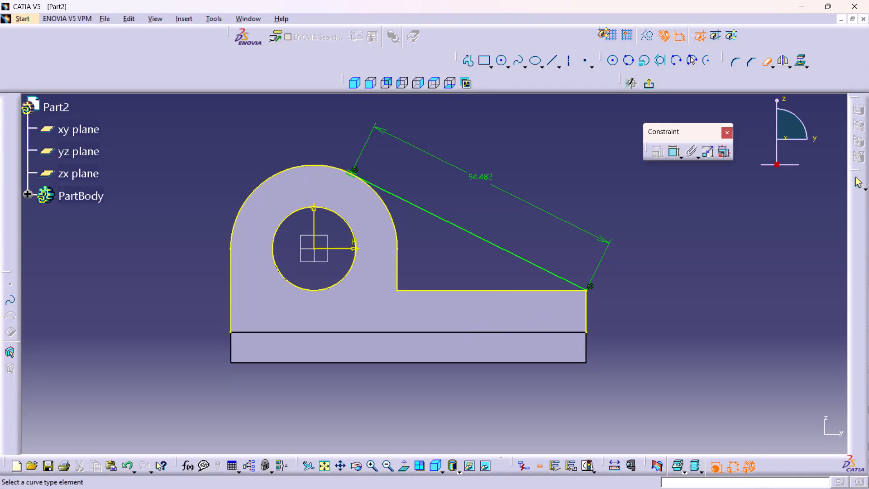
pyautogui.click(585, 312)
pyautogui.click(257, 183)
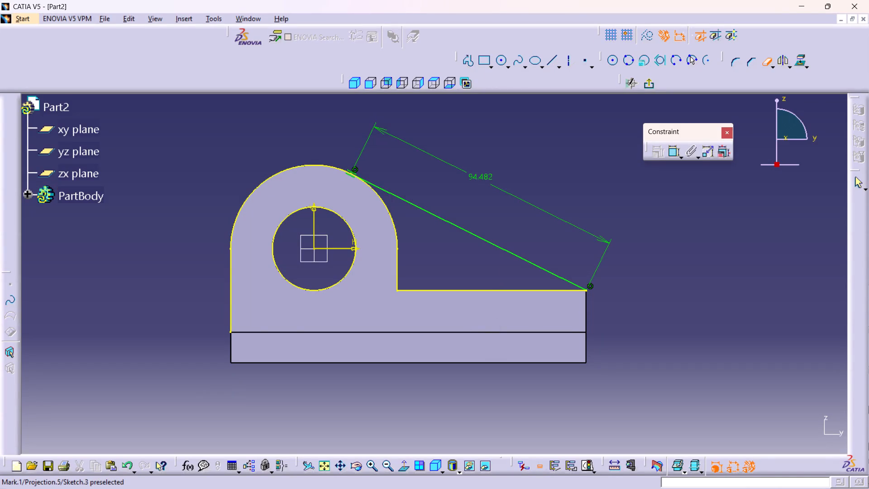
pyautogui.click(262, 182)
pyautogui.click(231, 273)
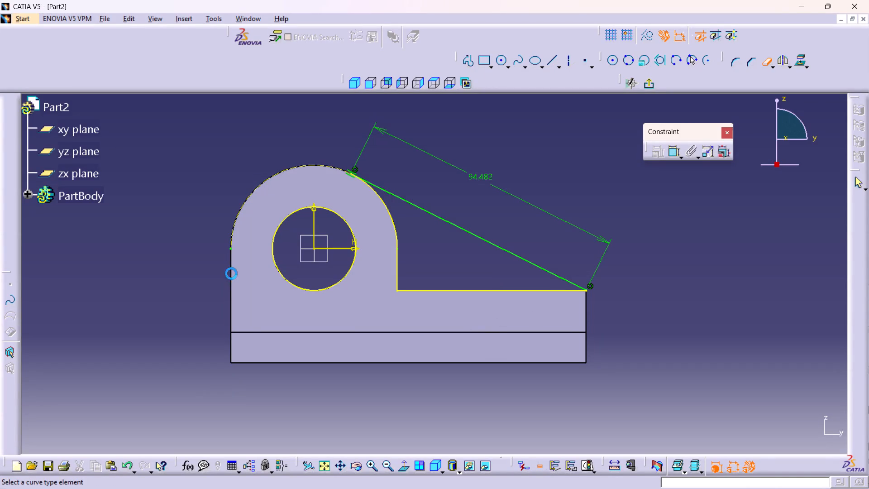
pyautogui.click(330, 285)
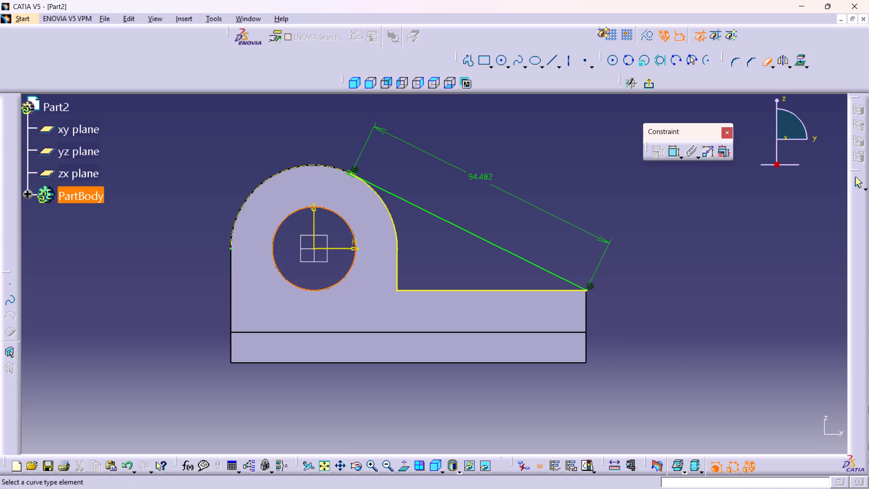
pyautogui.click(649, 85)
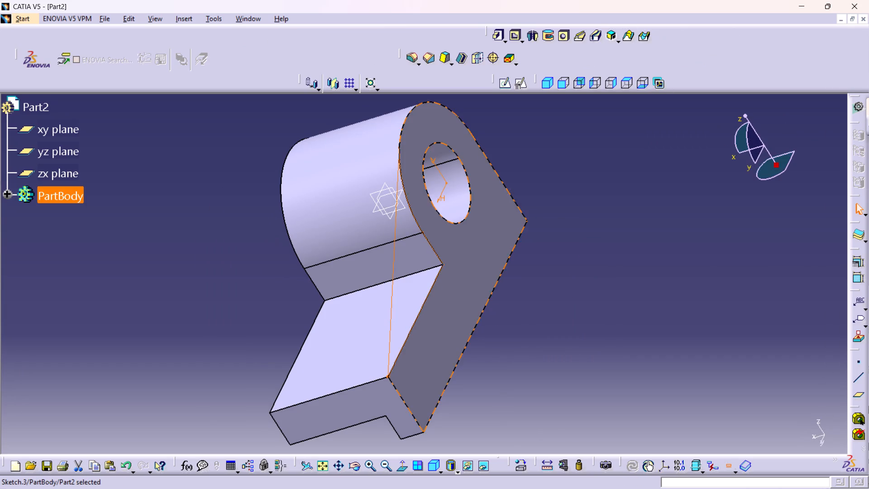
# Pad the rib profile 12 mm in the reversed direction, inward over the base.
pyautogui.click(496, 30)
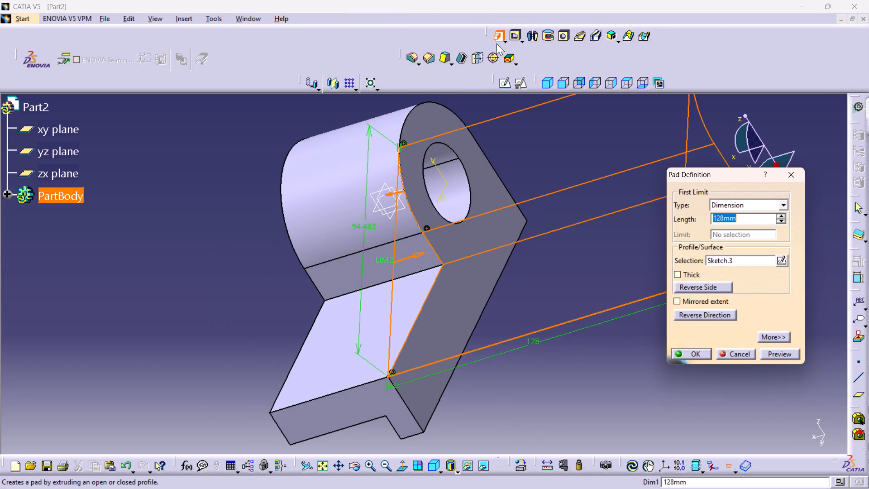
pyautogui.click(696, 314)
pyautogui.doubleClick(736, 218)
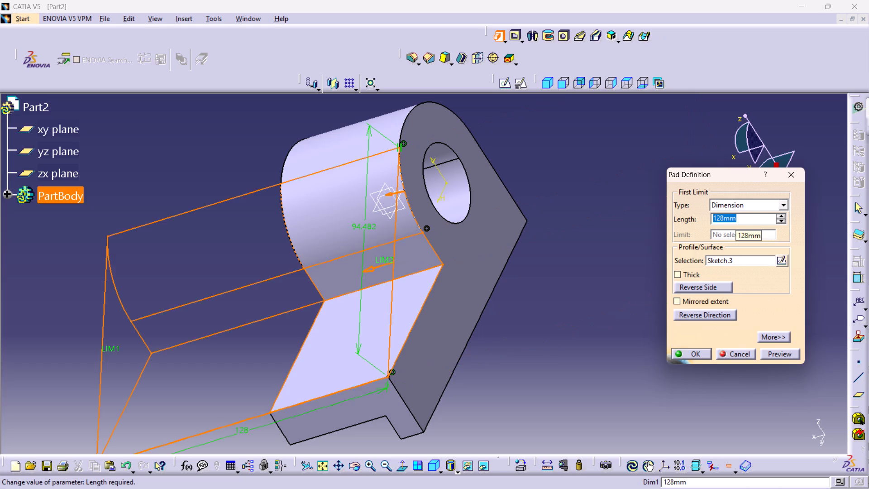
pyautogui.write('12')
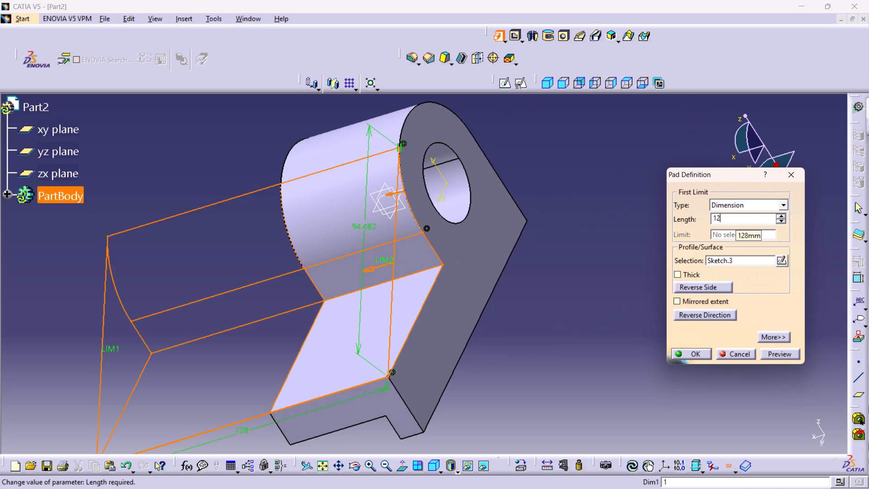
pyautogui.click(697, 356)
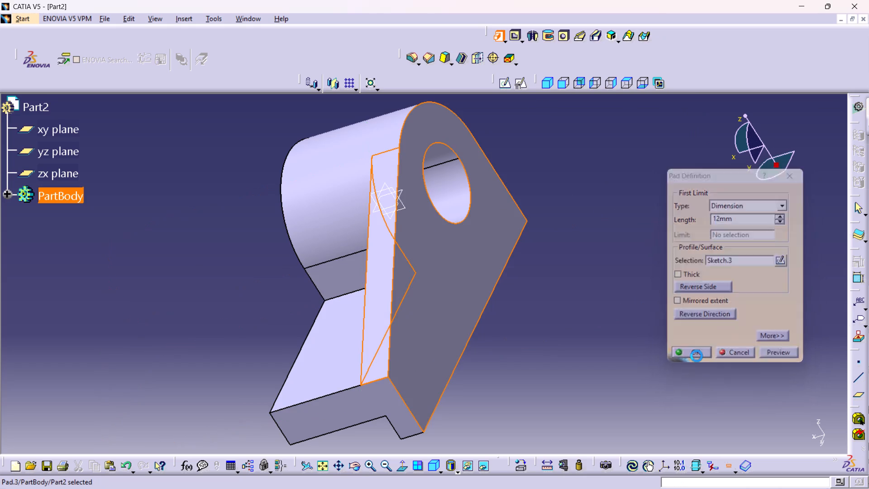
pyautogui.click(516, 340)
# Create a positioned sketch on the base's top face with the H and V axes swapped and V reversed.
pyautogui.moveTo(477, 396); pyautogui.dragTo(520, 370, button='middle')
pyautogui.moveTo(477, 396); pyautogui.dragTo(520, 370, button='right')
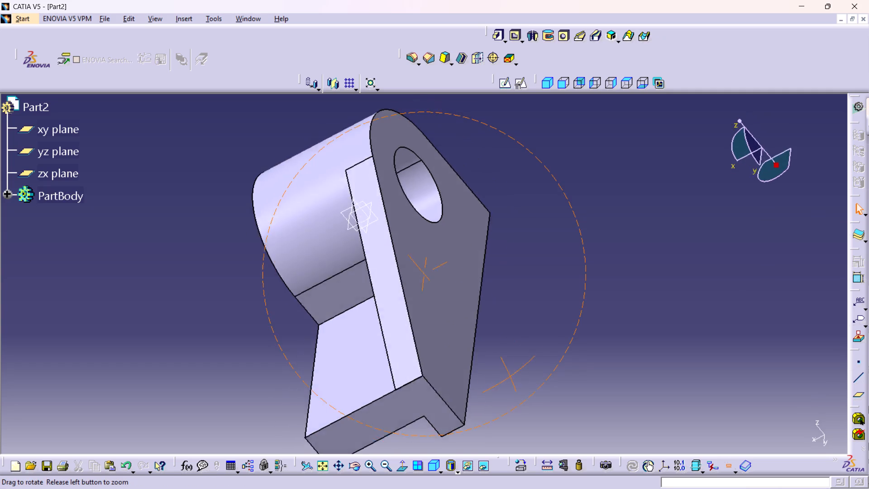
pyautogui.moveTo(520, 370); pyautogui.dragTo(572, 301, button='middle')
pyautogui.moveTo(520, 370); pyautogui.dragTo(572, 301, button='right')
pyautogui.moveTo(283, 346); pyautogui.dragTo(320, 212, button='middle')
pyautogui.moveTo(283, 346); pyautogui.dragTo(320, 212, button='right')
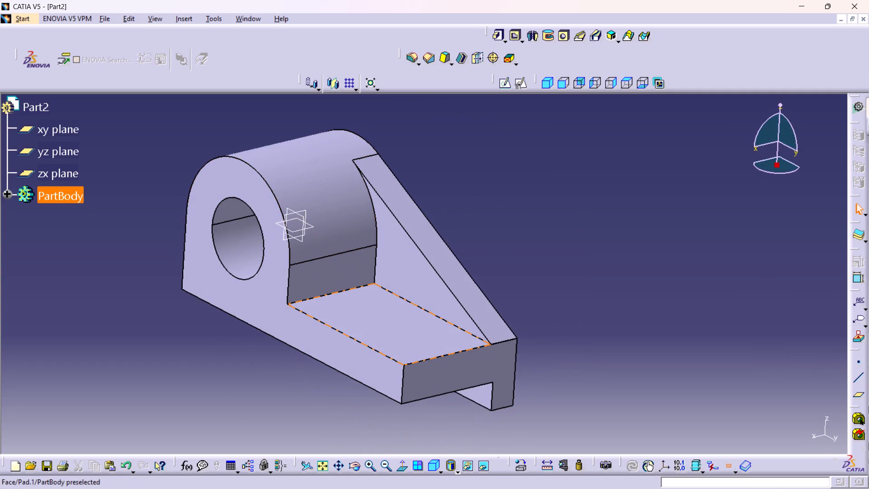
pyautogui.moveTo(398, 358); pyautogui.dragTo(446, 354, button='middle')
pyautogui.moveTo(399, 358); pyautogui.dragTo(446, 354, button='right')
pyautogui.moveTo(383, 326); pyautogui.dragTo(375, 351, button='middle')
pyautogui.moveTo(379, 336); pyautogui.dragTo(375, 351, button='right')
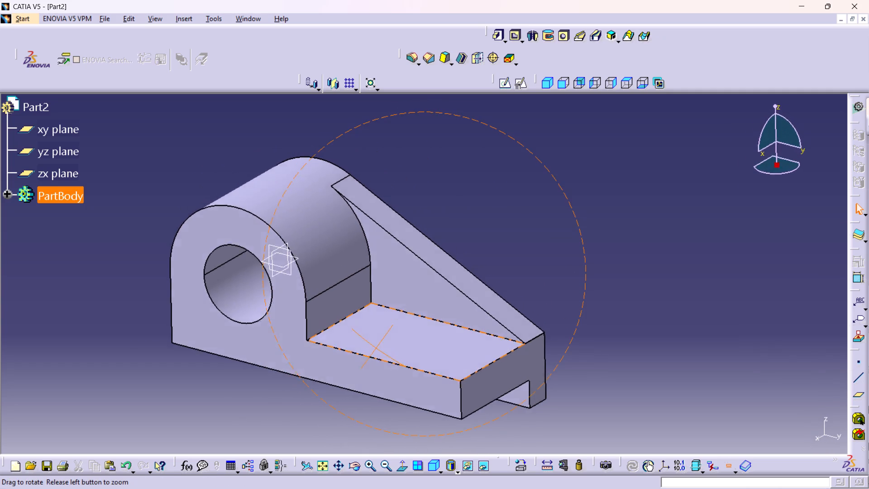
pyautogui.moveTo(375, 351); pyautogui.dragTo(368, 393, button='right')
pyautogui.moveTo(375, 351); pyautogui.dragTo(367, 394, button='middle')
pyautogui.click(409, 367)
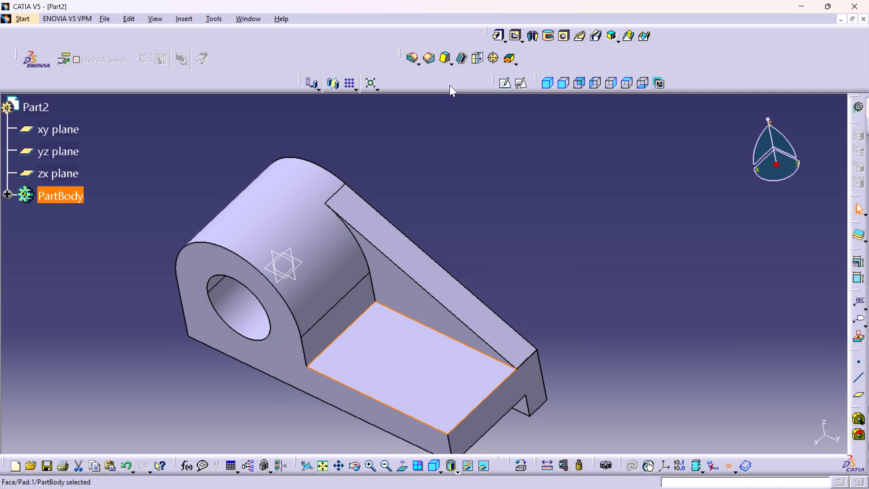
pyautogui.click(520, 83)
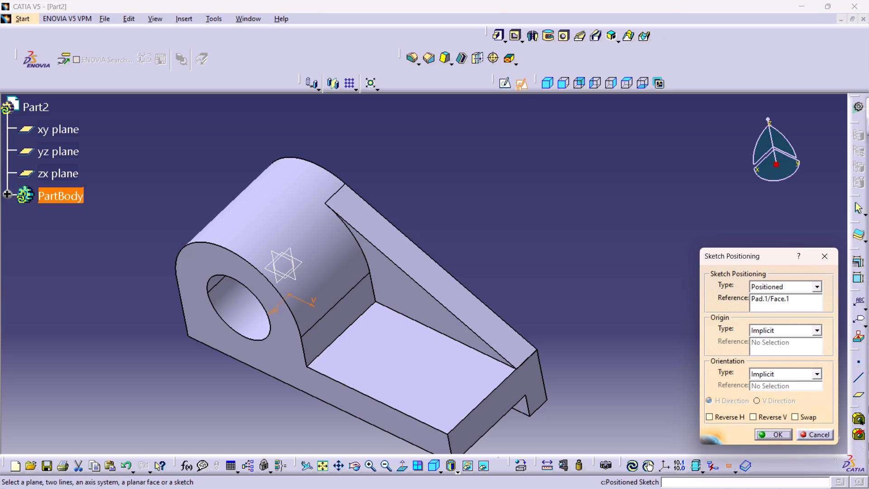
pyautogui.moveTo(578, 312); pyautogui.dragTo(577, 296, button='middle')
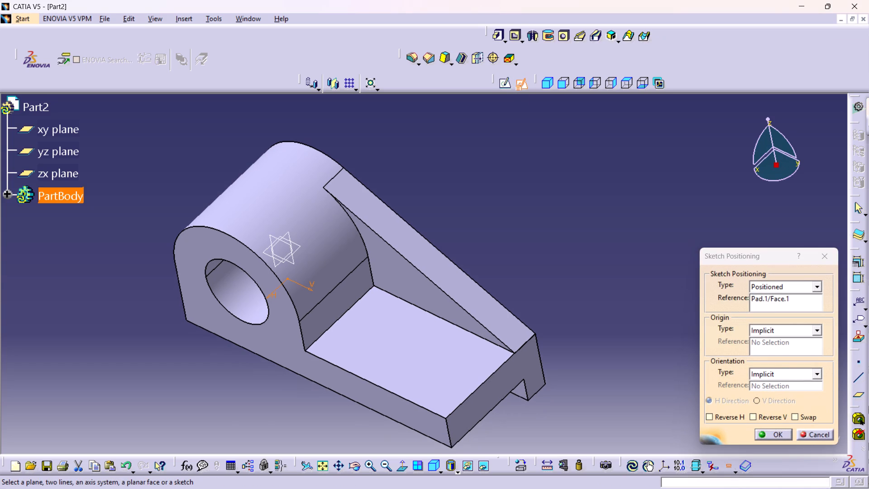
pyautogui.moveTo(577, 296); pyautogui.dragTo(577, 295, button='middle')
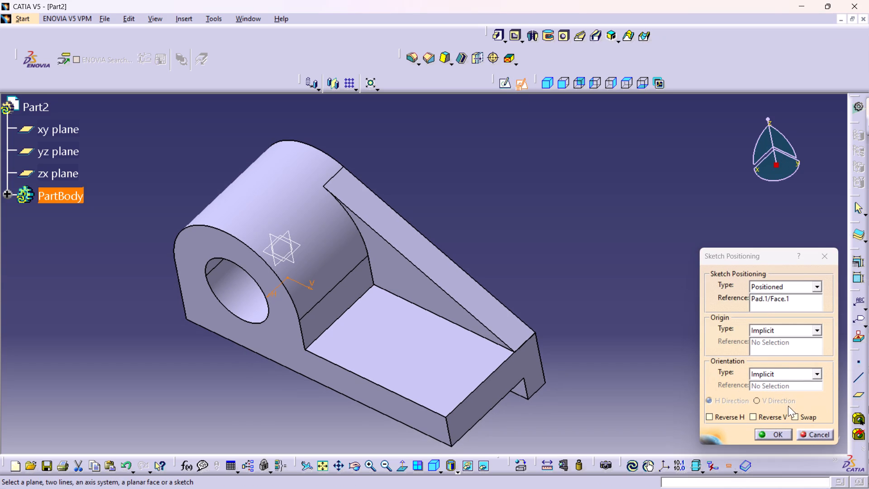
pyautogui.click(795, 418)
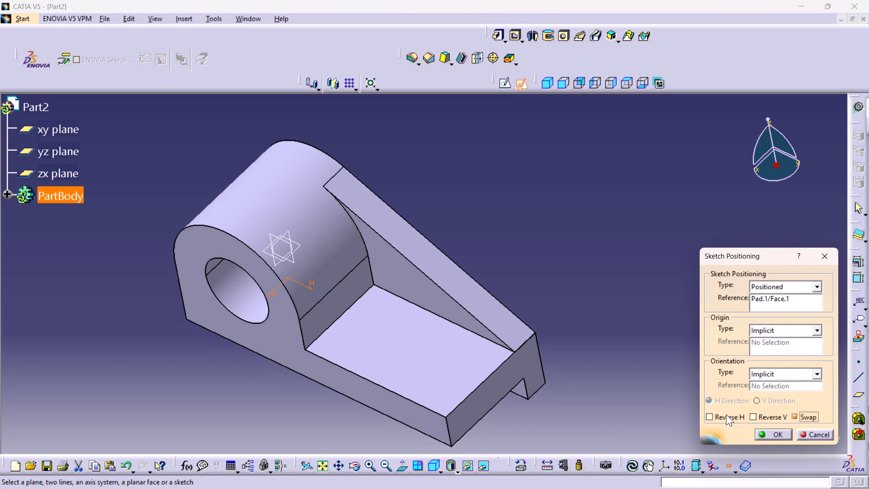
pyautogui.click(753, 417)
pyautogui.click(770, 439)
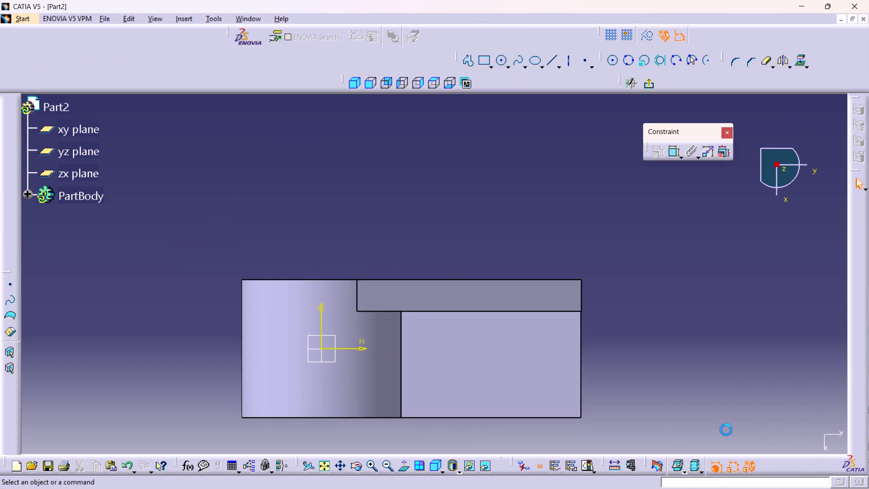
# Sketch two horizontally aligned circles on the base's top face, about 15 mm diameter near the lug and about 16 mm near the free end.
pyautogui.moveTo(673, 410); pyautogui.dragTo(664, 366, button='middle')
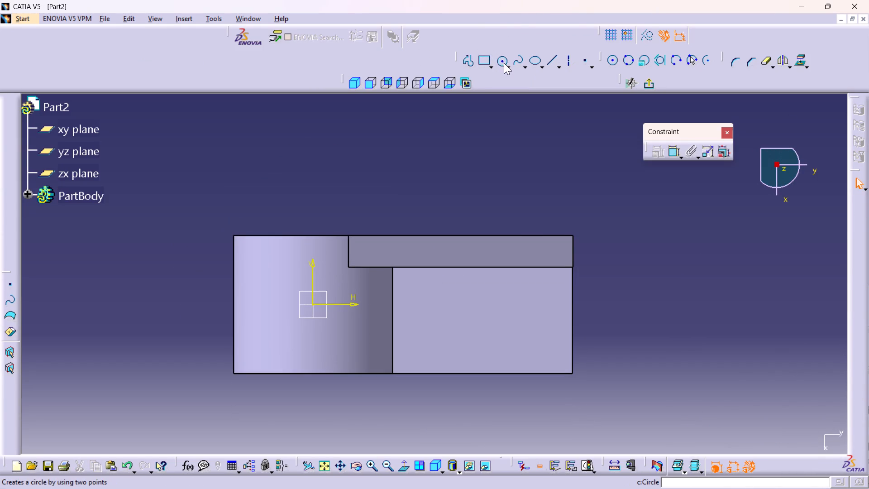
pyautogui.doubleClick(504, 62)
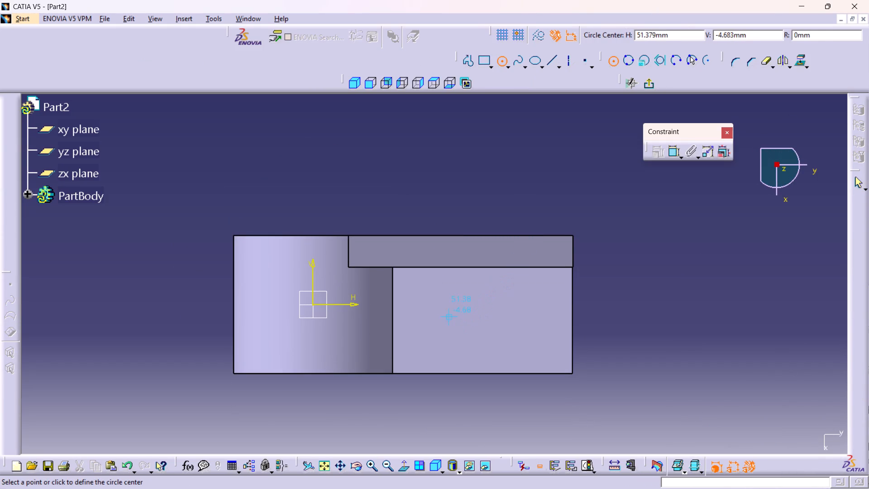
pyautogui.click(449, 317)
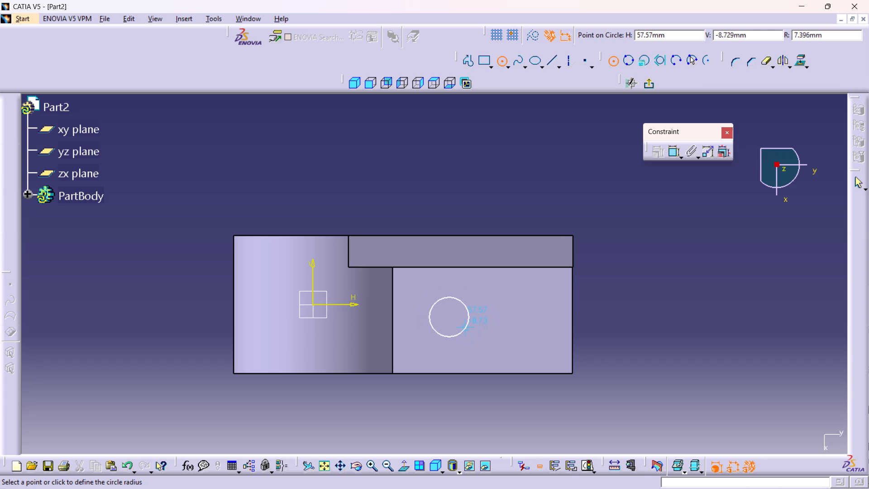
pyautogui.click(465, 326)
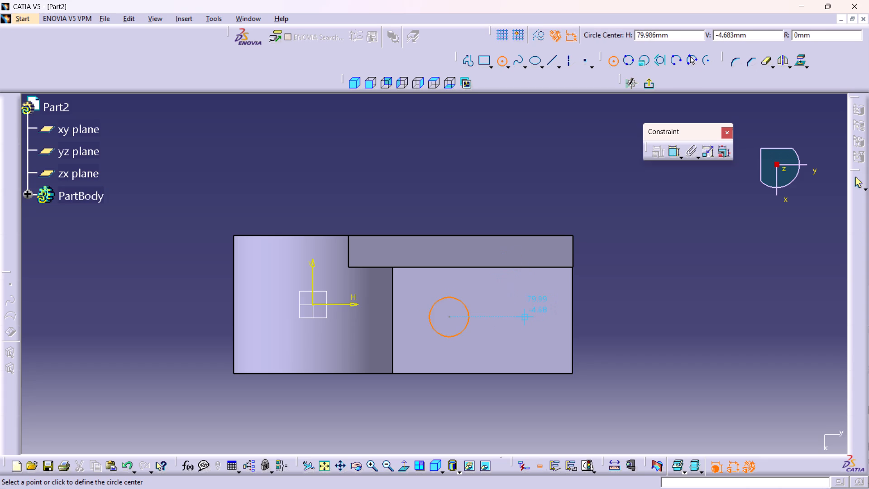
pyautogui.moveTo(532, 318); pyautogui.dragTo(535, 322)
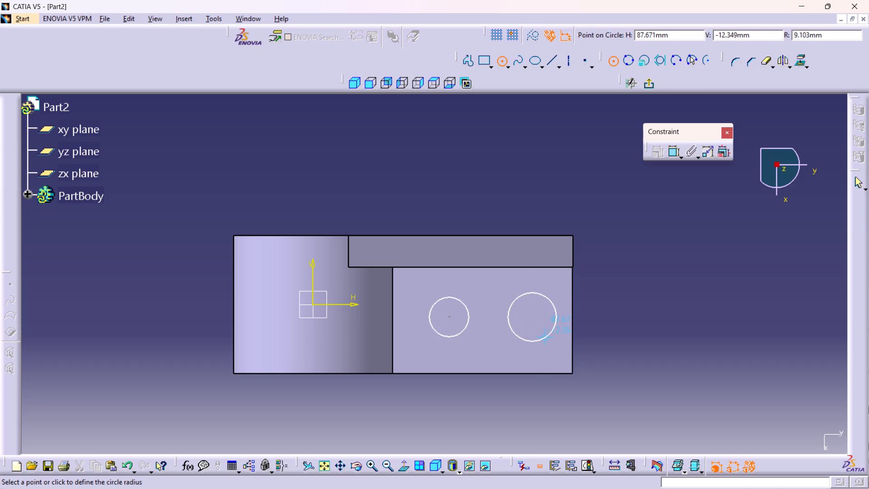
pyautogui.click(544, 335)
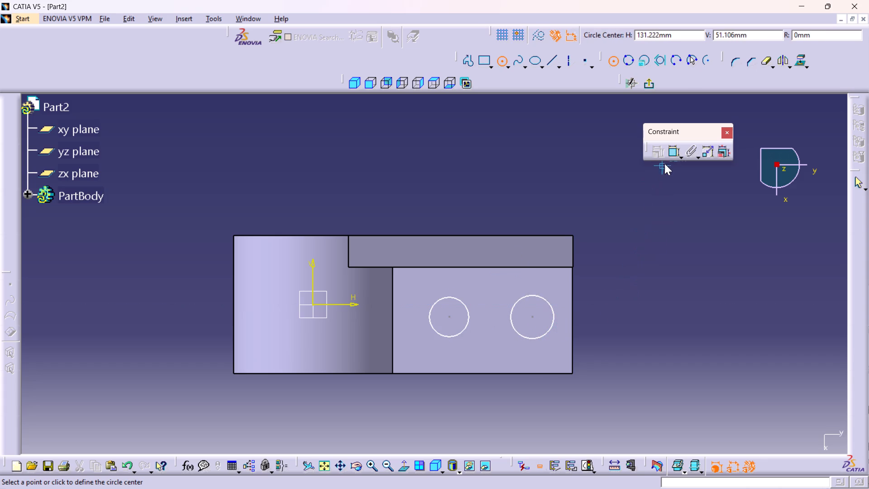
# Dimension the diameters of both circles on the base's top face.
pyautogui.doubleClick(673, 151)
pyautogui.click(551, 306)
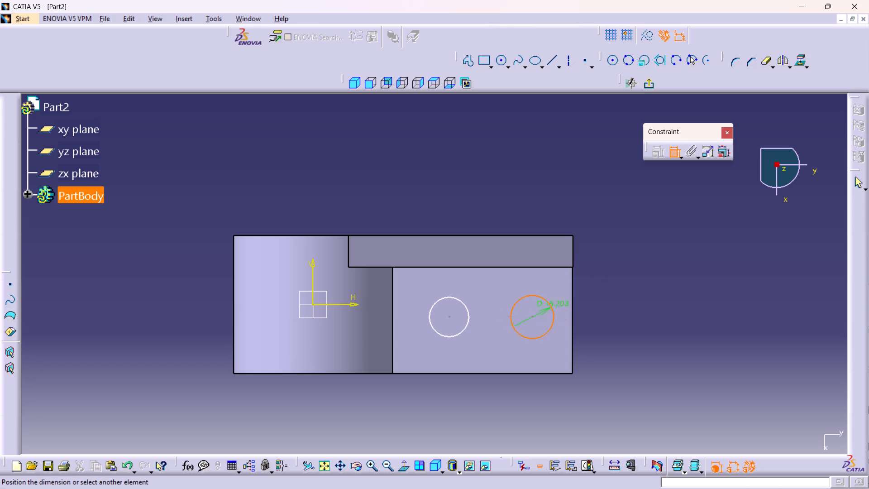
pyautogui.click(612, 284)
pyautogui.click(456, 297)
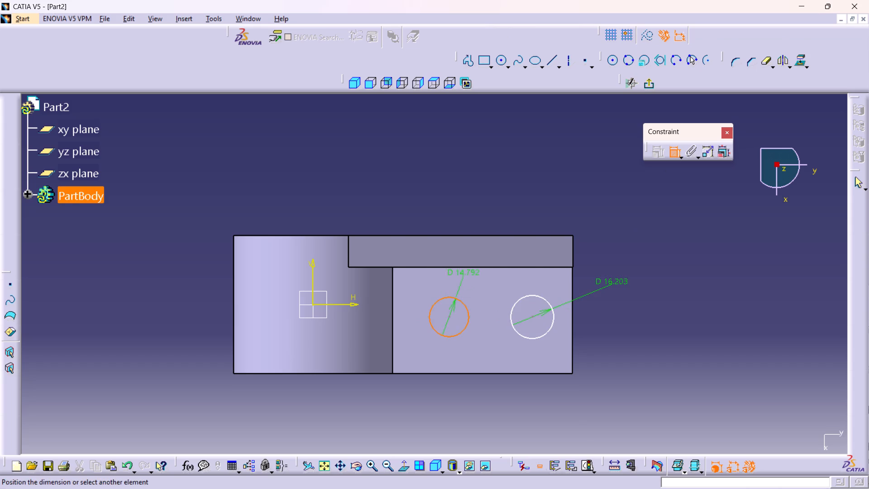
pyautogui.click(523, 195)
# Set the diameter of the circle nearer the lug to 15 mm.
pyautogui.doubleClick(530, 190)
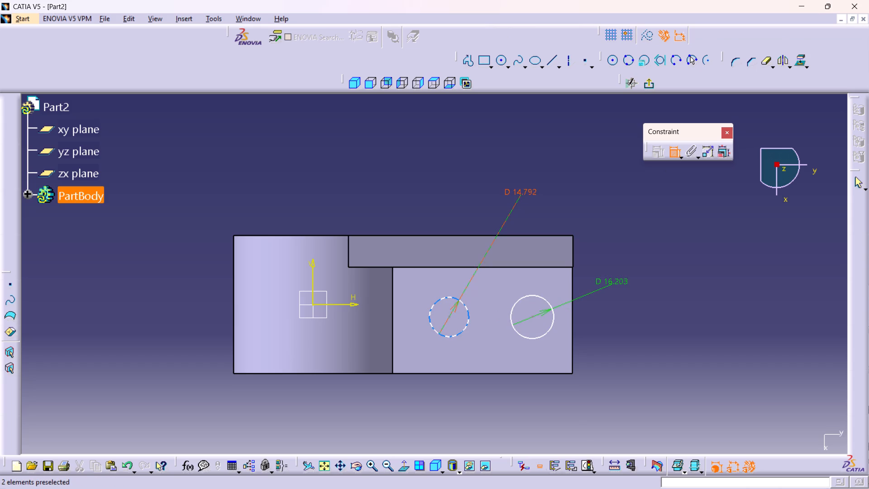
pyautogui.doubleClick(528, 193)
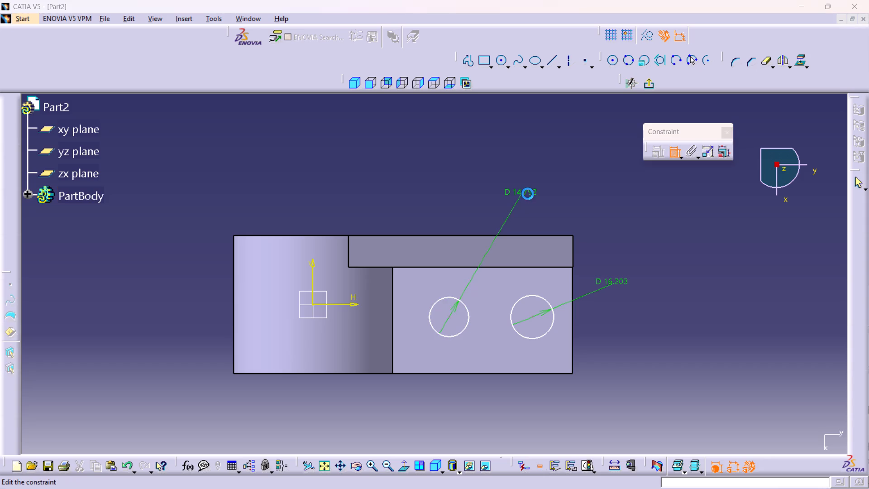
pyautogui.write('15')
pyautogui.press('Return')
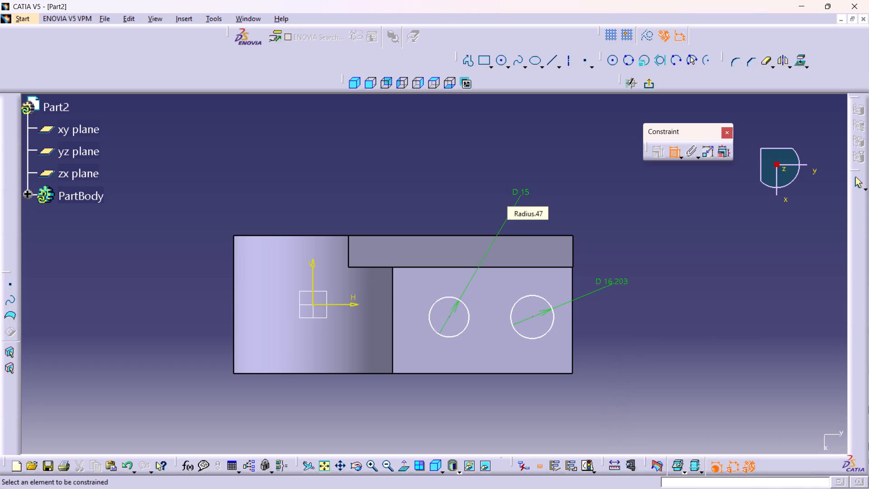
# Set the diameter of the circle nearer the base's free end to 15 mm.
pyautogui.doubleClick(615, 279)
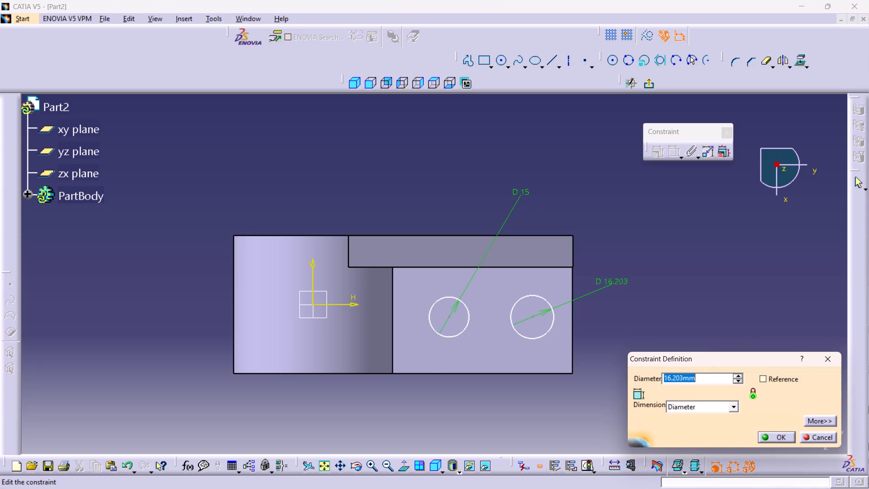
pyautogui.write('15')
pyautogui.press('Return')
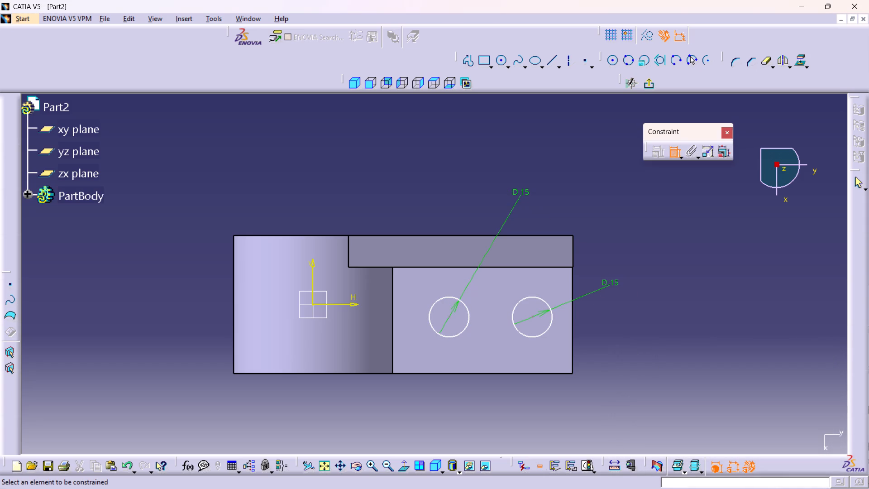
# Dimension the gap between the free-end circle and the base's end edge, and set it to 10 mm.
pyautogui.moveTo(638, 409); pyautogui.dragTo(642, 388, button='middle')
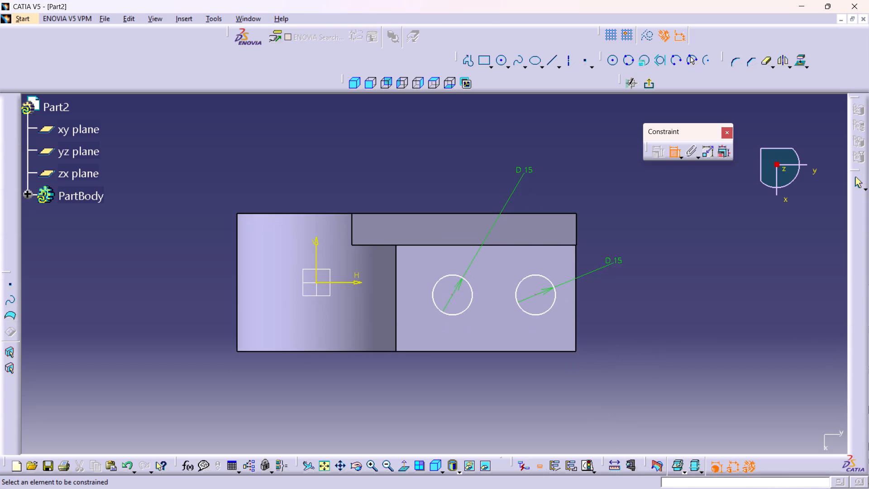
pyautogui.click(556, 294)
pyautogui.click(576, 302)
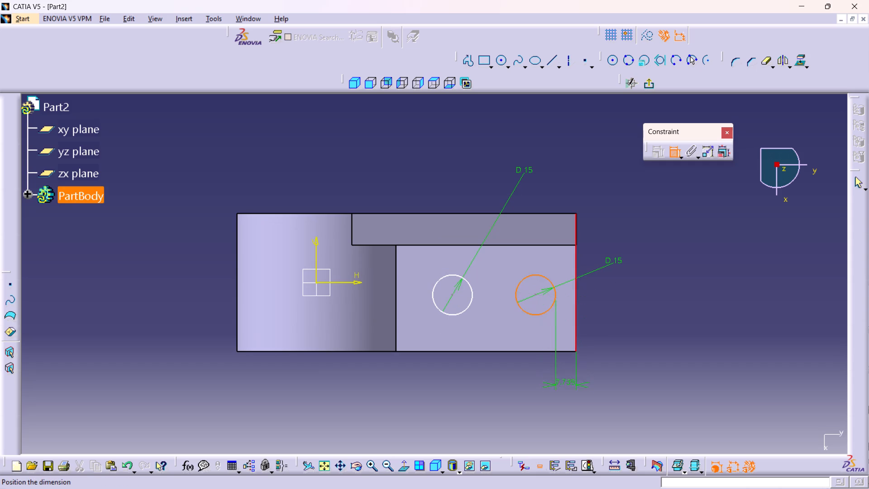
pyautogui.click(566, 386)
pyautogui.doubleClick(565, 383)
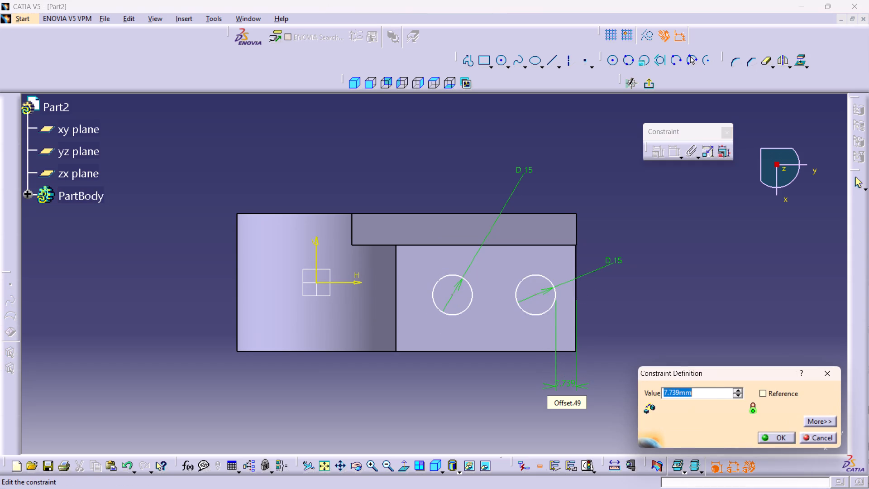
pyautogui.press('1')
pyautogui.press('0')
pyautogui.press('Return')
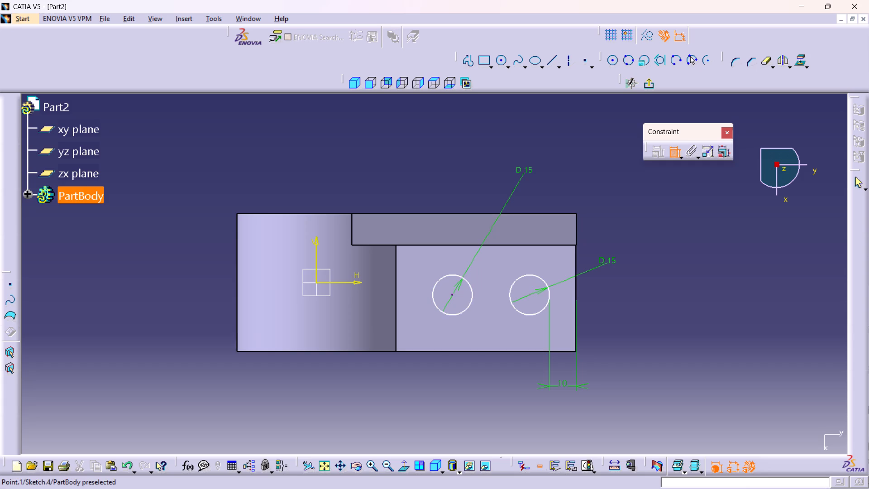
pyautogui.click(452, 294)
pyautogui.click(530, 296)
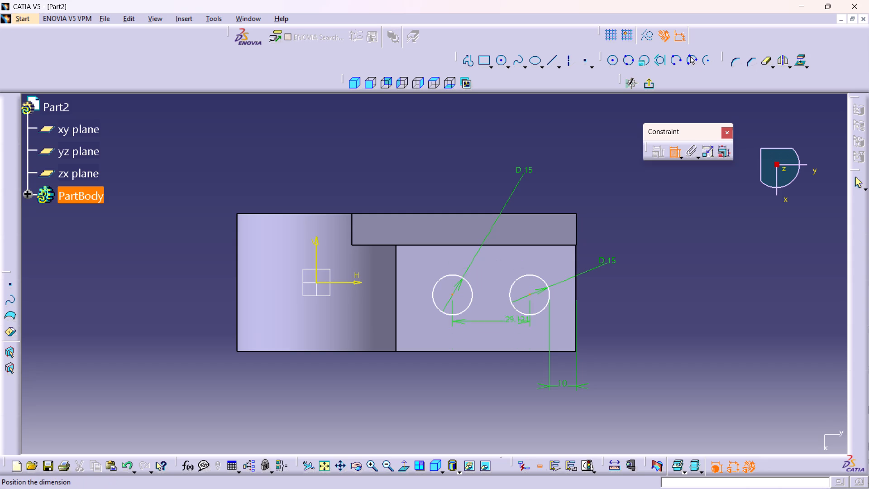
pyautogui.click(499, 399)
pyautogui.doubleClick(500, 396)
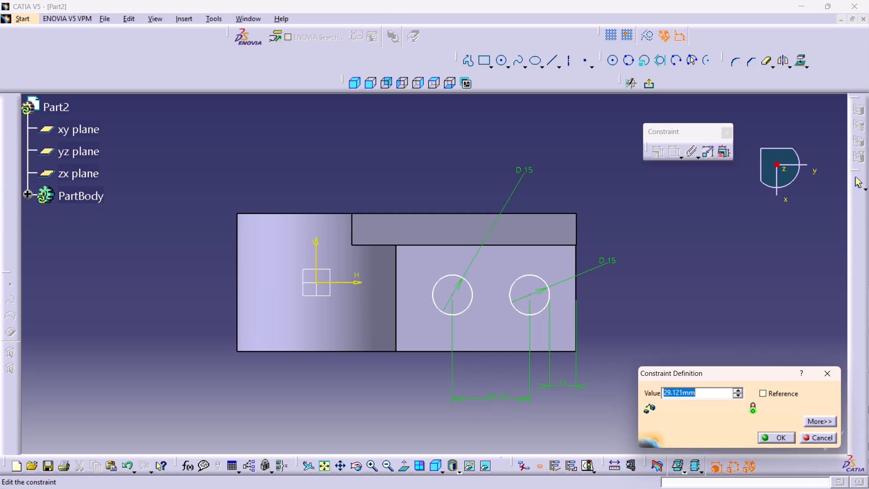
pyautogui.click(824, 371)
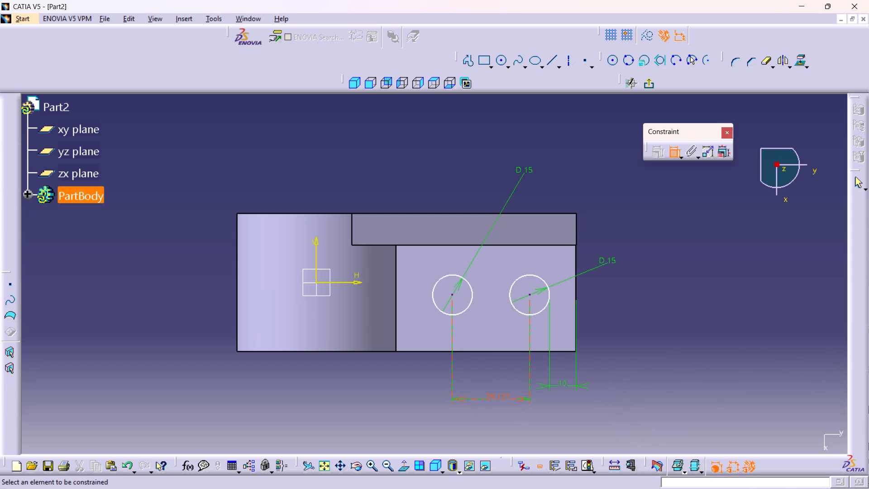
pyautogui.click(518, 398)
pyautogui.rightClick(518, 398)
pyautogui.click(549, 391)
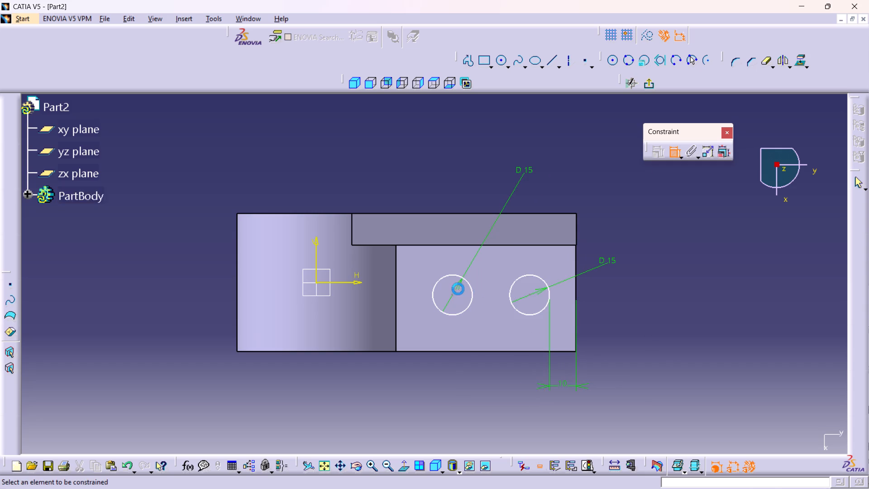
# Dimension the overall span across the outer sides of the two circles and set it to 50 mm.
pyautogui.click(432, 296)
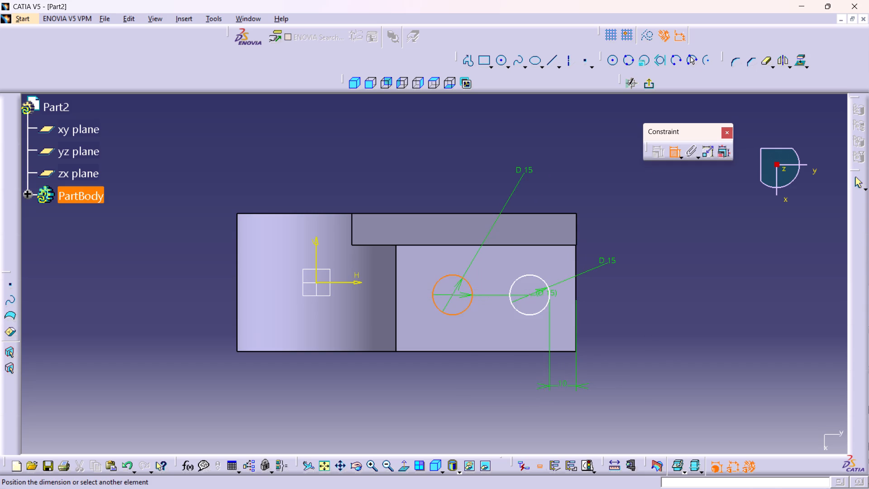
pyautogui.click(549, 293)
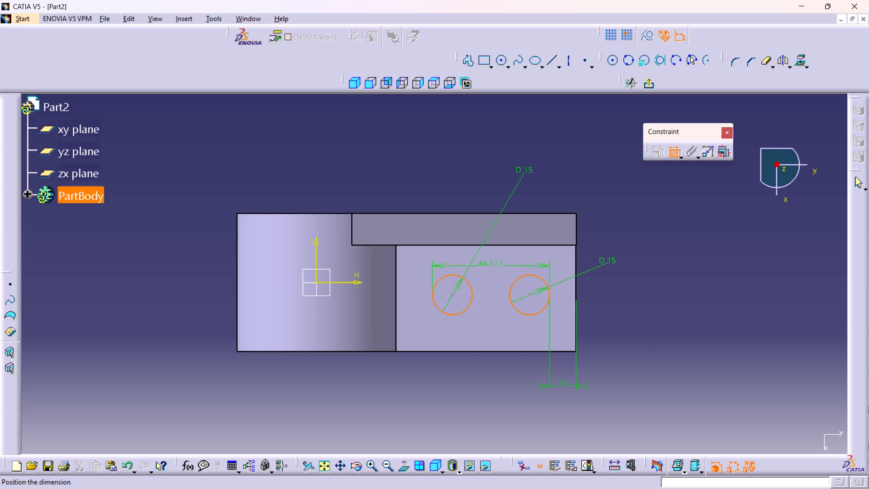
pyautogui.click(493, 143)
pyautogui.doubleClick(493, 137)
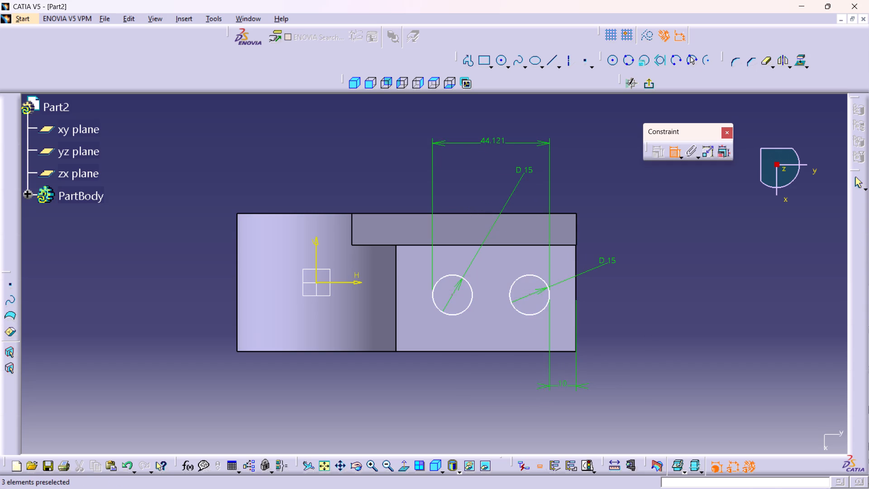
pyautogui.write('51')
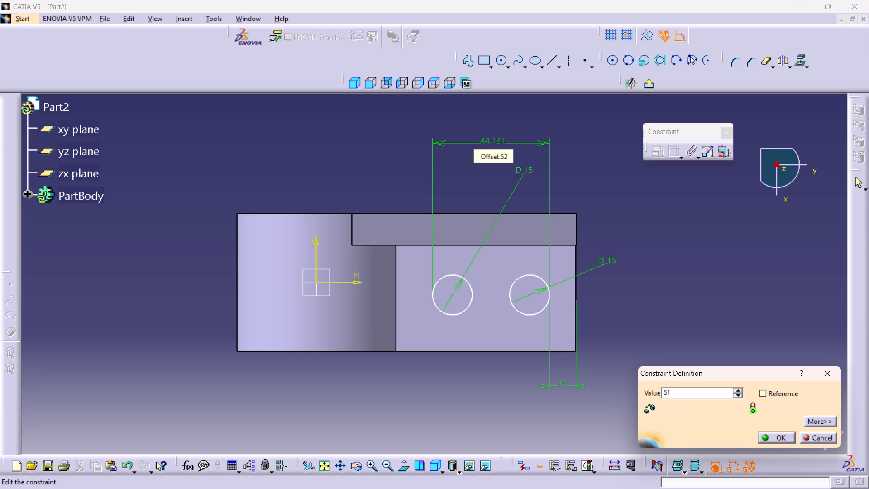
pyautogui.press('BackSpace')
pyautogui.press('0')
pyautogui.press('Return')
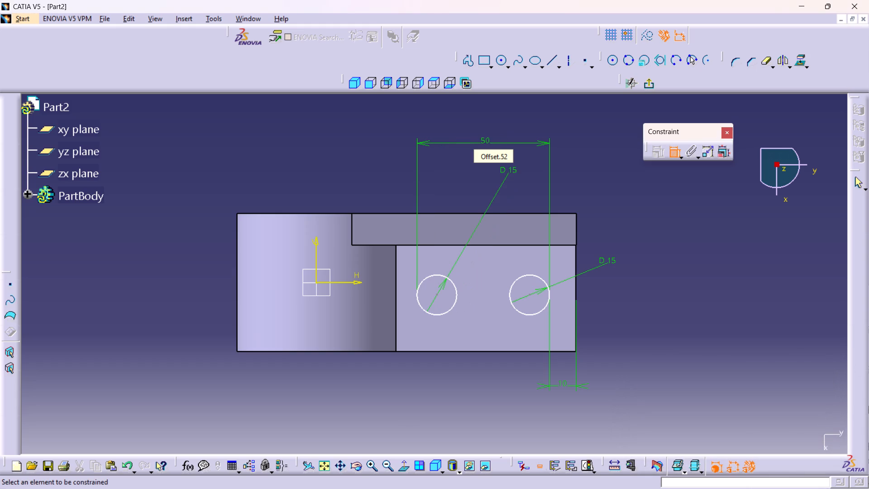
# Dimension the centre of the circle nearer the lug from the base's long edge opposite the rib, at 20 mm.
pyautogui.moveTo(490, 340); pyautogui.dragTo(492, 320, button='middle')
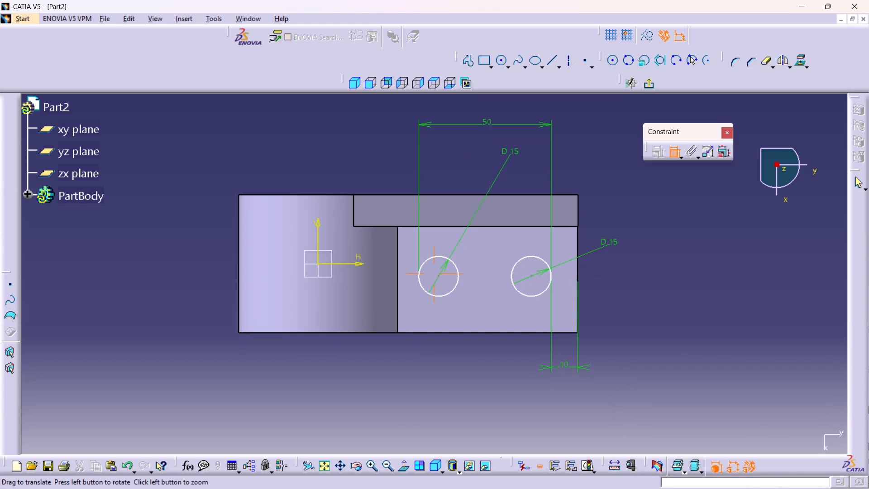
pyautogui.click(439, 334)
pyautogui.click(439, 274)
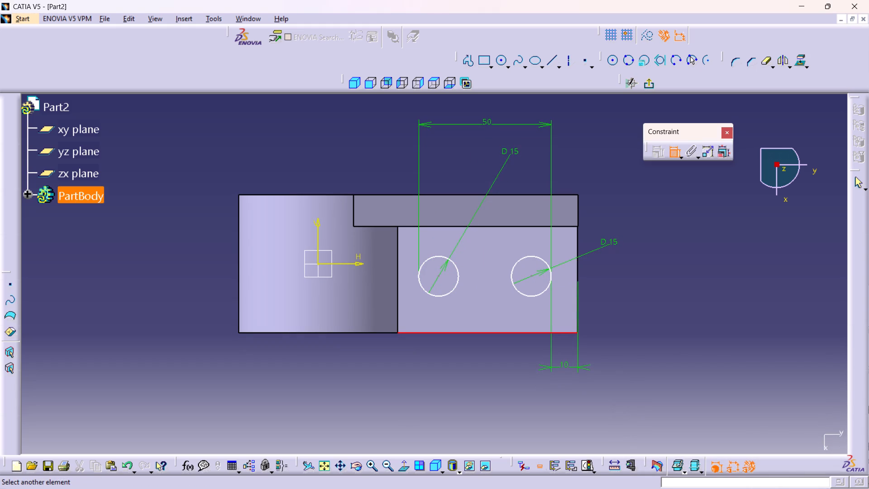
pyautogui.click(439, 276)
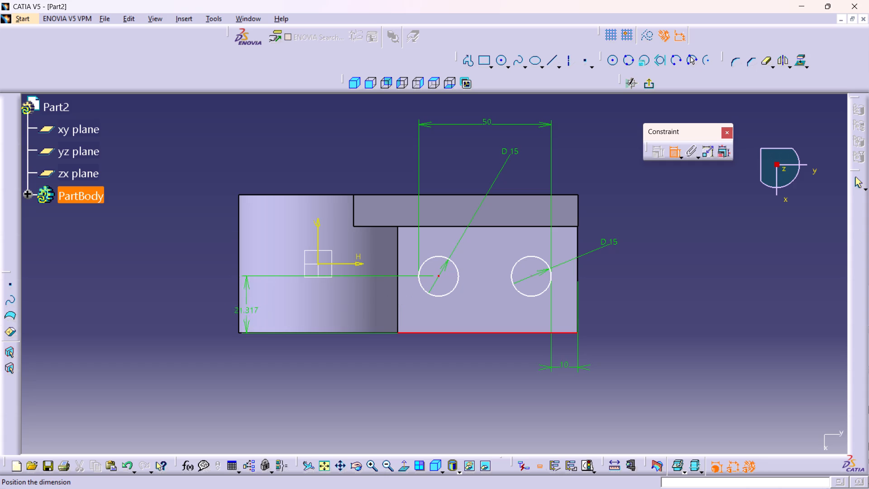
pyautogui.click(176, 300)
pyautogui.doubleClick(177, 295)
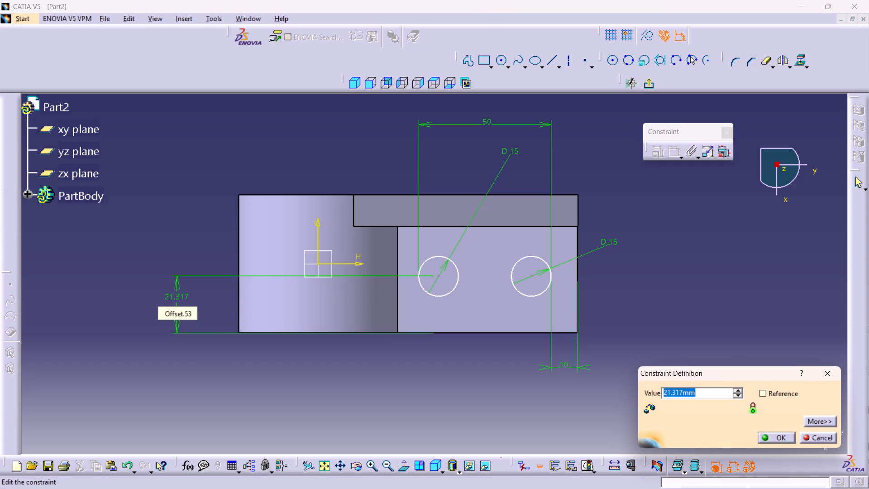
pyautogui.write('20')
pyautogui.press('Return')
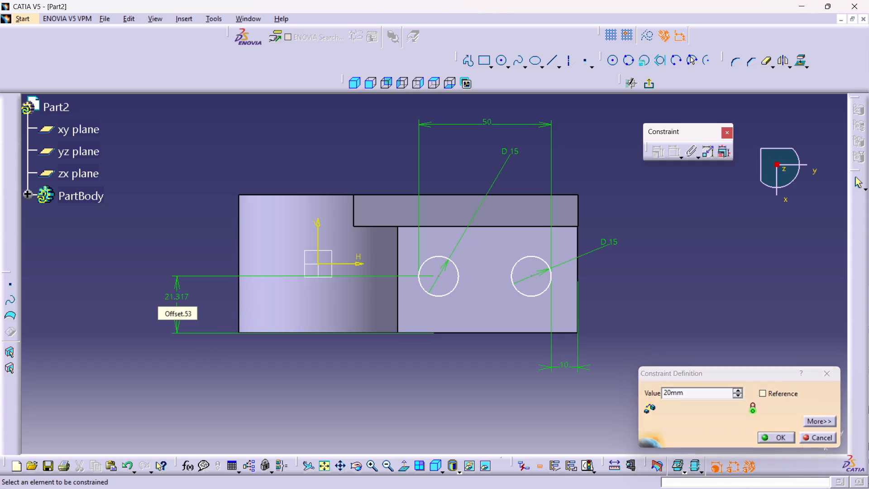
# Dimension the free-end circle's centre from the same long edge of the base, at 20 mm.
pyautogui.click(530, 275)
pyautogui.click(530, 334)
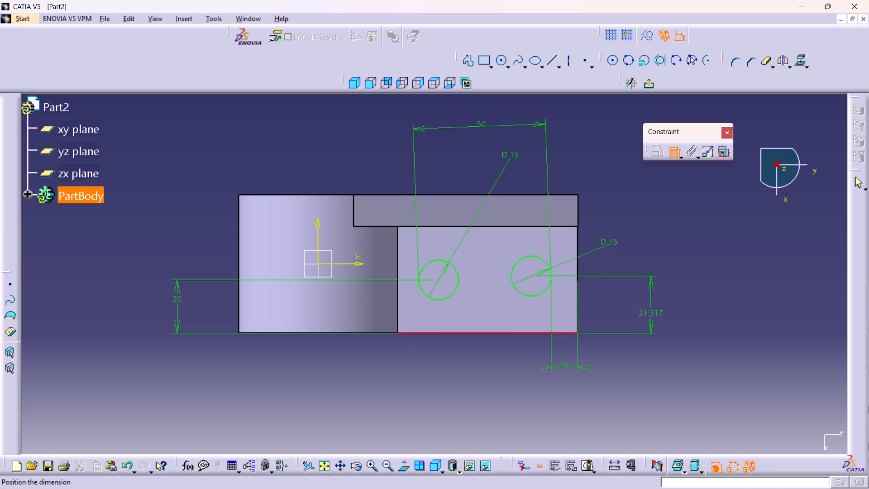
pyautogui.click(666, 302)
pyautogui.doubleClick(669, 298)
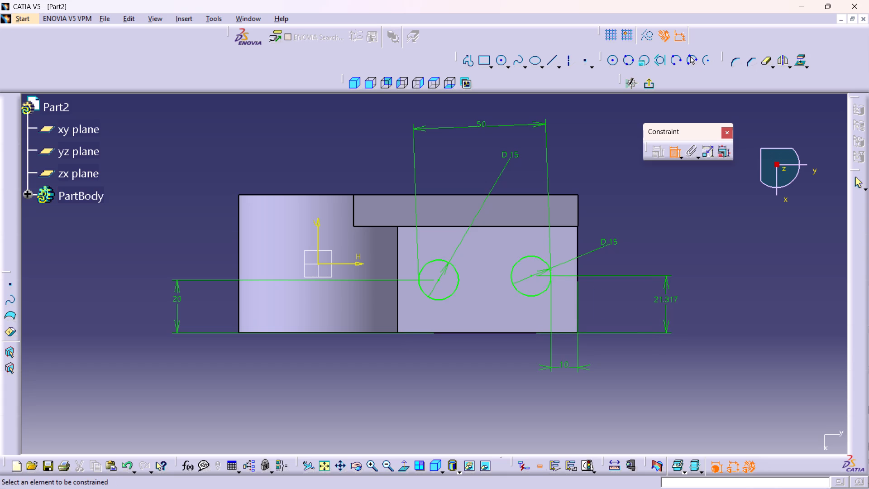
pyautogui.click(670, 299)
pyautogui.moveTo(670, 299); pyautogui.dragTo(672, 304)
pyautogui.write('20')
pyautogui.press('Return')
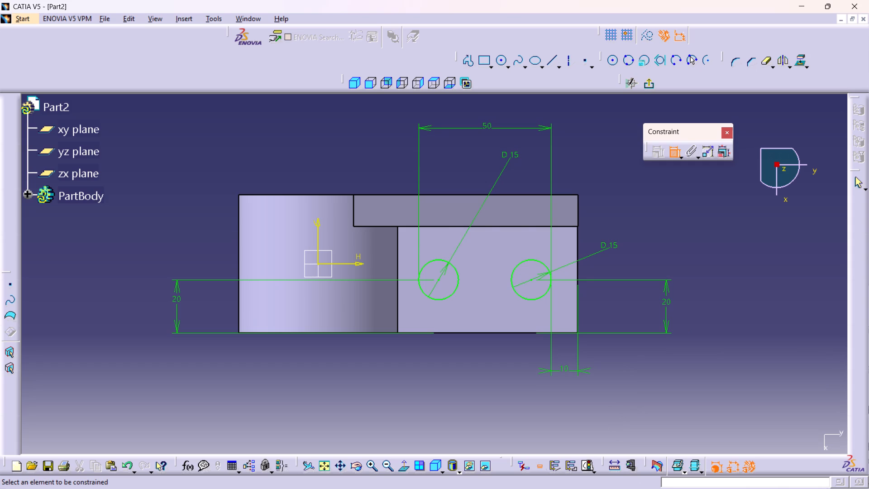
# Sketch a horizontal line about 36 mm long between the rib and the two circles, spanning roughly from centre to centre.
pyautogui.doubleClick(467, 62)
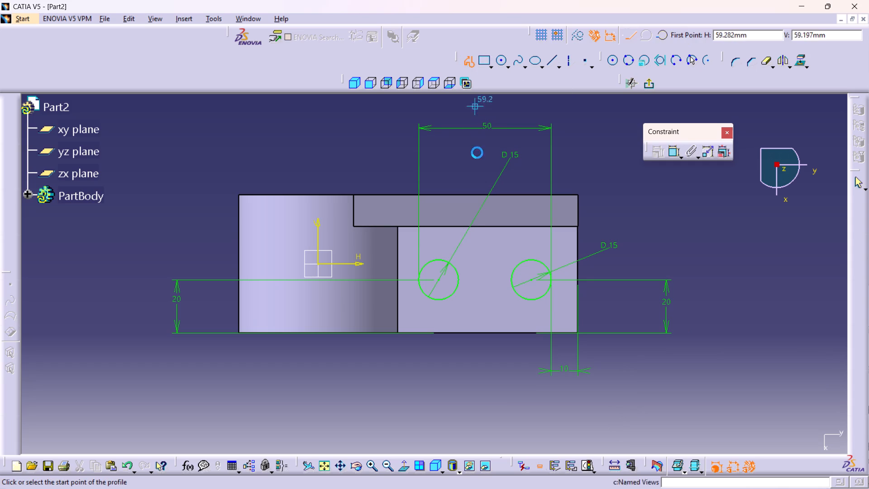
pyautogui.click(435, 249)
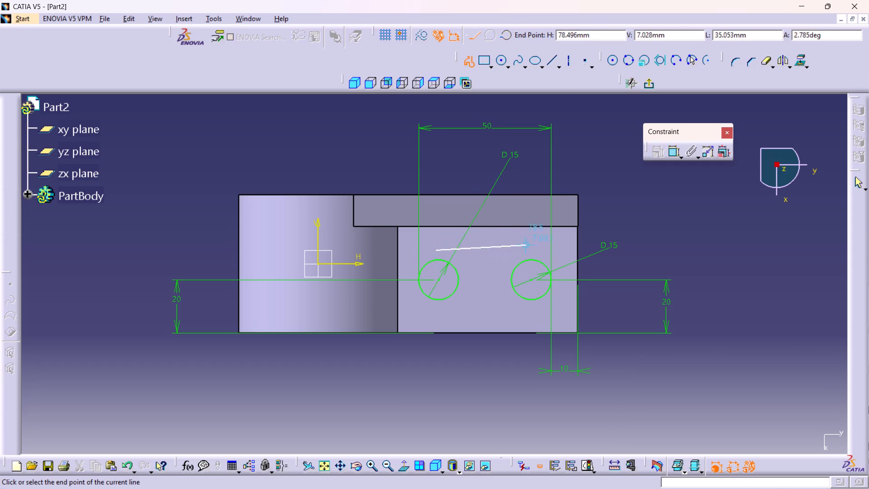
pyautogui.click(533, 250)
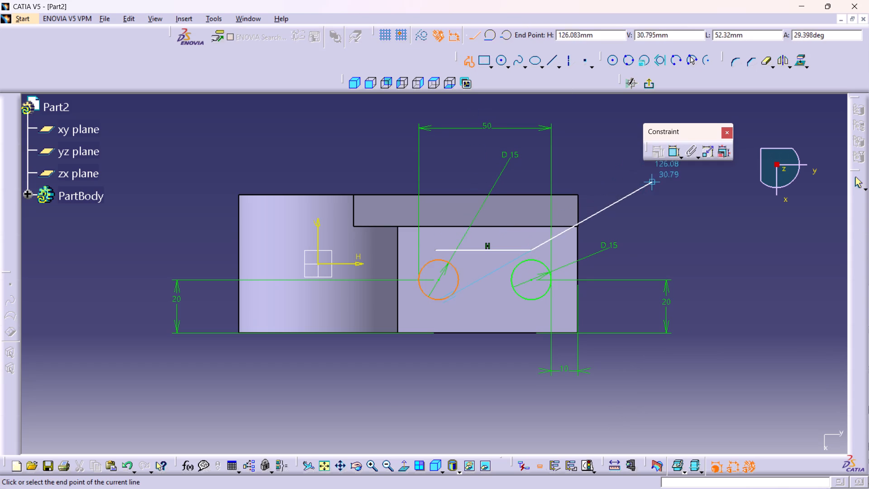
pyautogui.press('Escape')
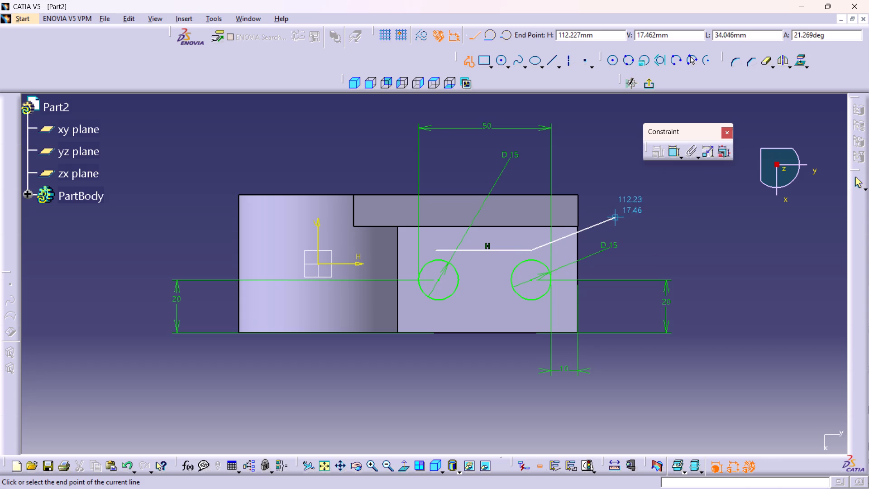
pyautogui.press('Escape')
pyautogui.click(620, 201)
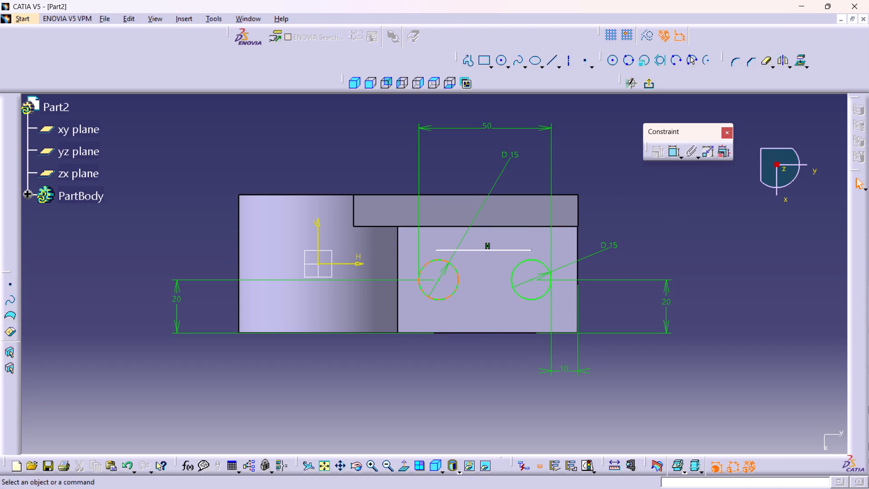
# Sketch a horizontal line about 35 mm long between the two circles and the base's long edge opposite the rib.
pyautogui.doubleClick(468, 62)
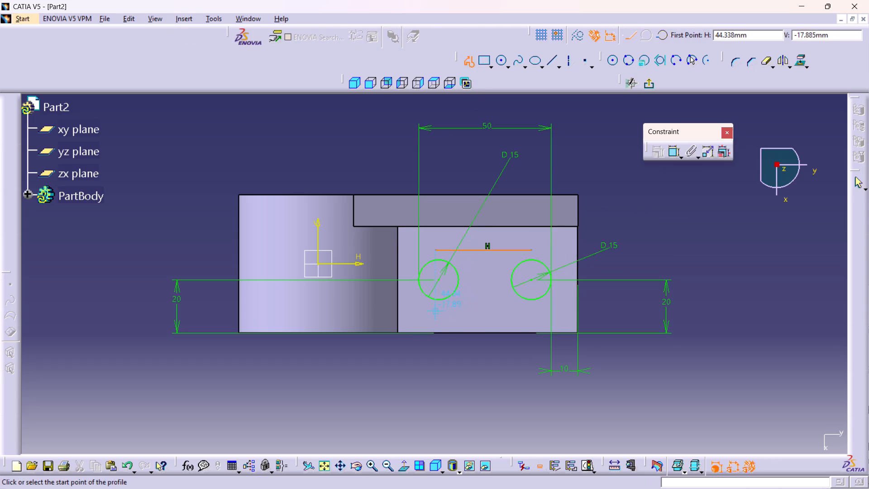
pyautogui.click(439, 316)
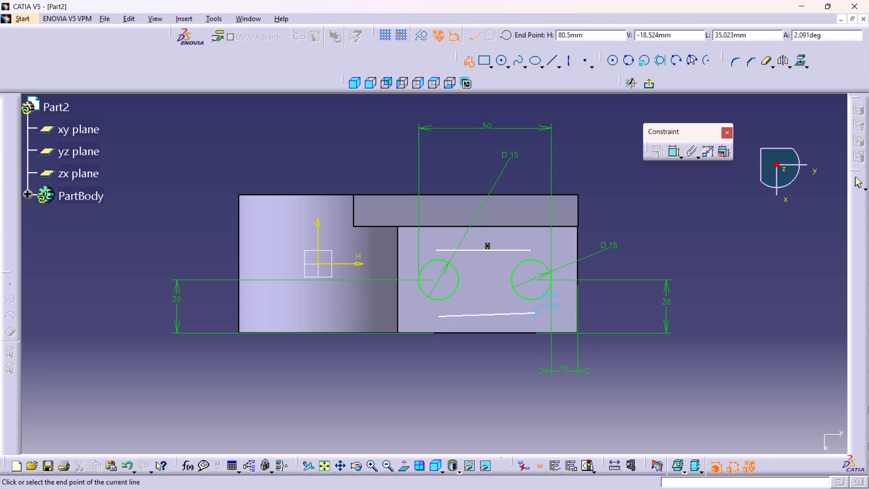
pyautogui.click(532, 318)
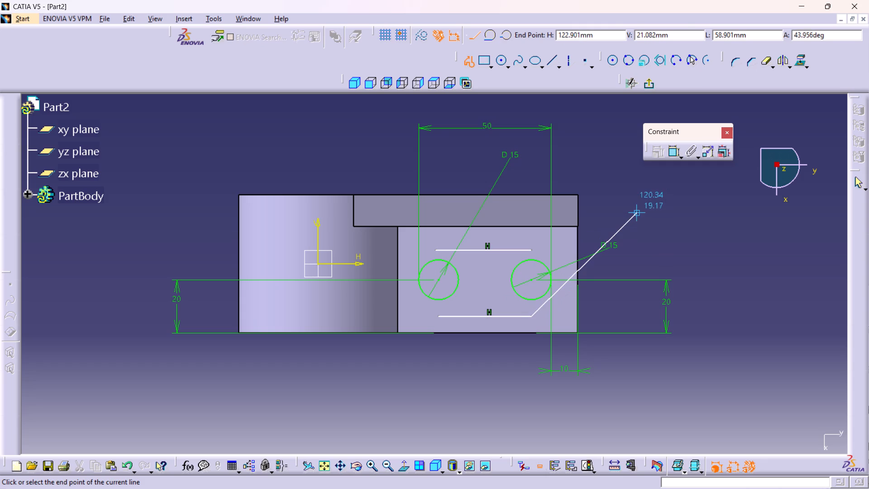
pyautogui.press('Escape')
pyautogui.click(616, 244)
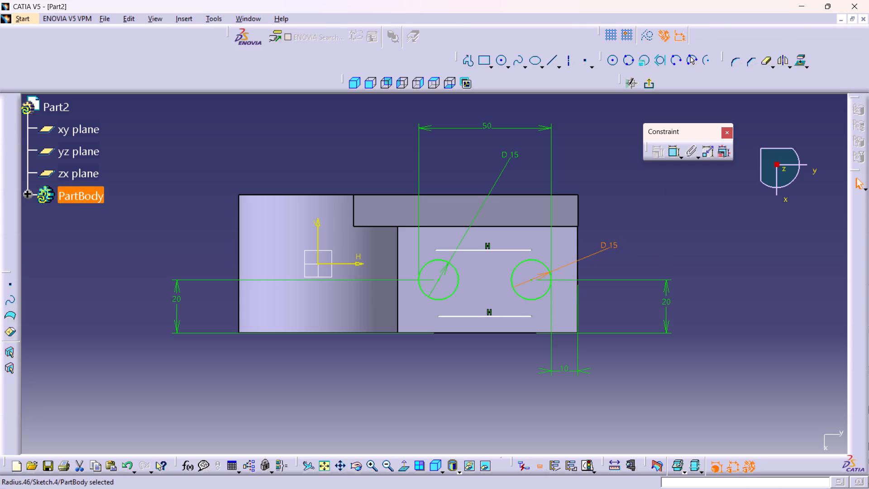
pyautogui.click(619, 256)
# Constrain the free-end endpoint of the rib-side horizontal line coincident with the free-end circle.
pyautogui.moveTo(628, 258); pyautogui.dragTo(612, 241, button='middle')
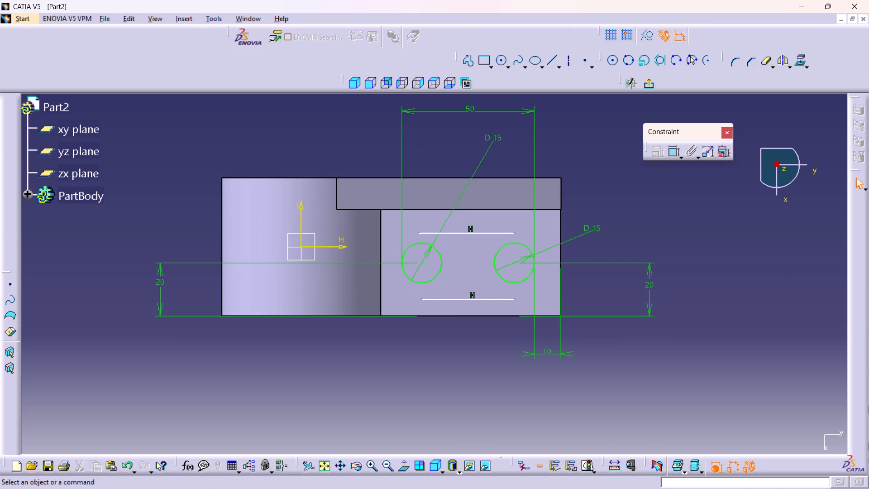
pyautogui.moveTo(591, 206); pyautogui.dragTo(553, 154, button='middle')
pyautogui.rightClick(591, 206)
pyautogui.moveTo(563, 190); pyautogui.dragTo(544, 222, button='middle')
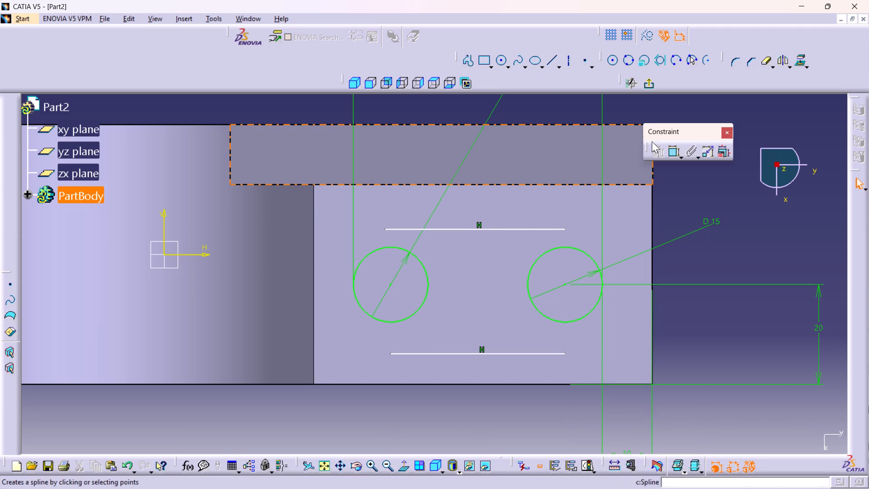
pyautogui.doubleClick(677, 149)
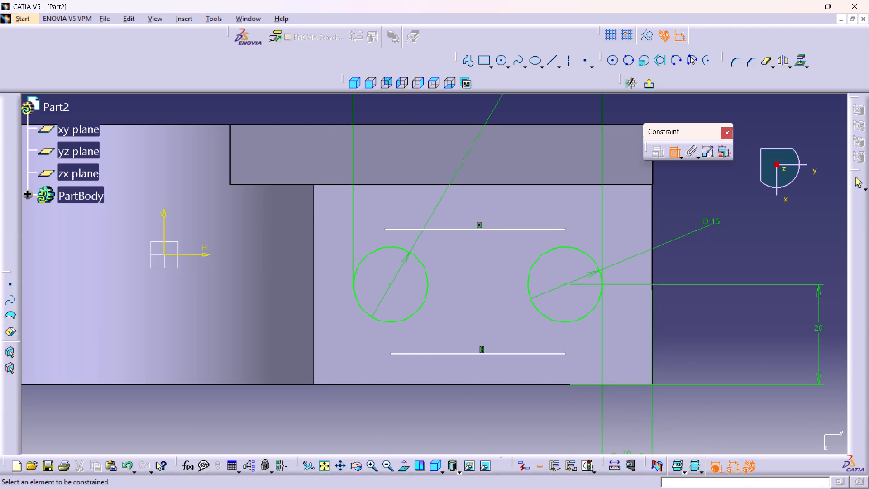
pyautogui.click(567, 228)
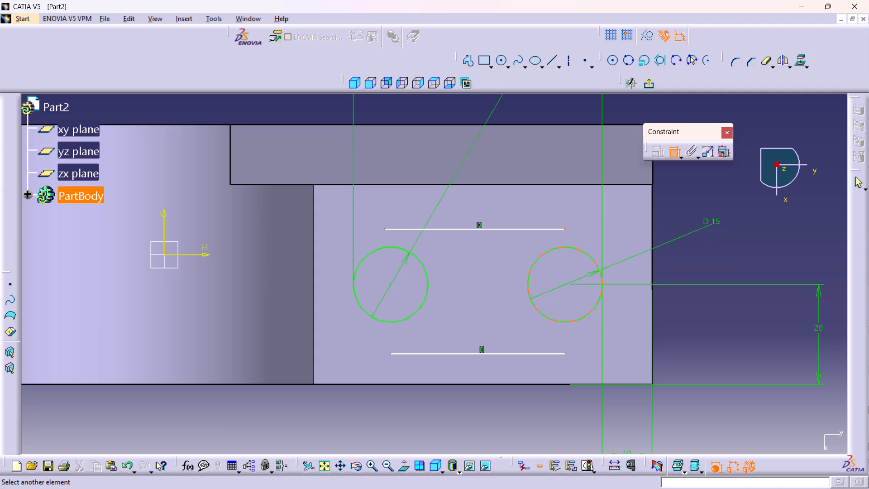
pyautogui.click(572, 248)
pyautogui.rightClick(592, 220)
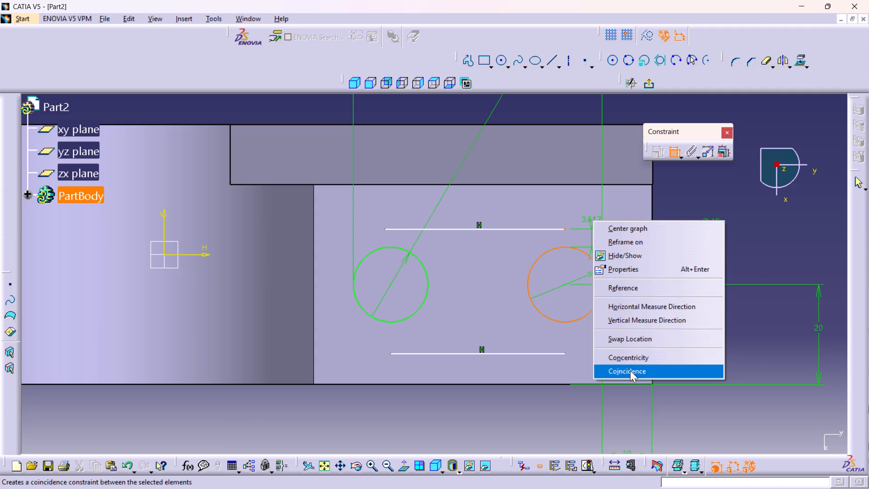
pyautogui.click(630, 370)
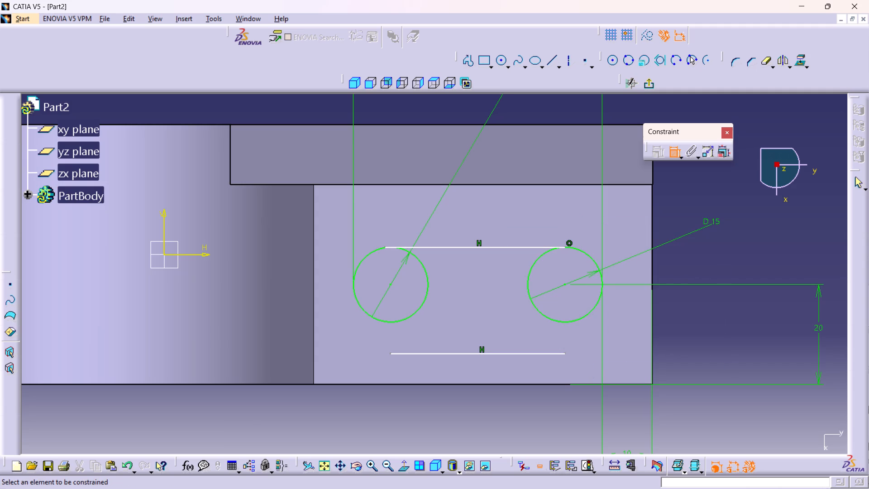
# Constrain the lug-side endpoint of the other horizontal line, farther from the rib, coincident with the circle nearer the lug.
pyautogui.click(391, 354)
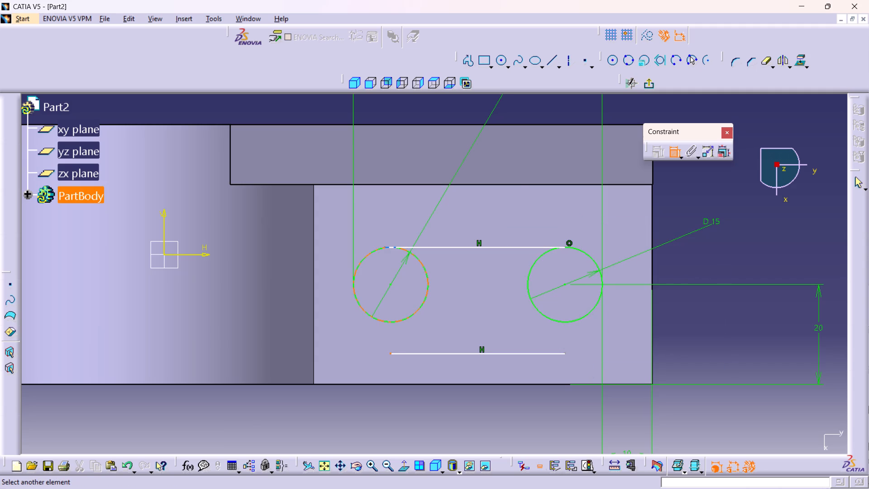
pyautogui.click(391, 323)
pyautogui.rightClick(390, 330)
pyautogui.click(415, 327)
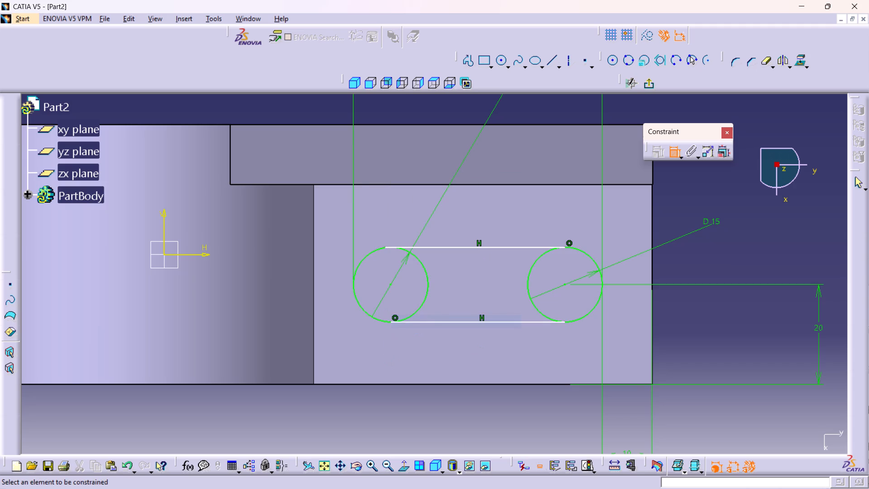
# Apply a tangency constraint between the horizontal line farther from the rib and the free-end circle.
pyautogui.click(530, 324)
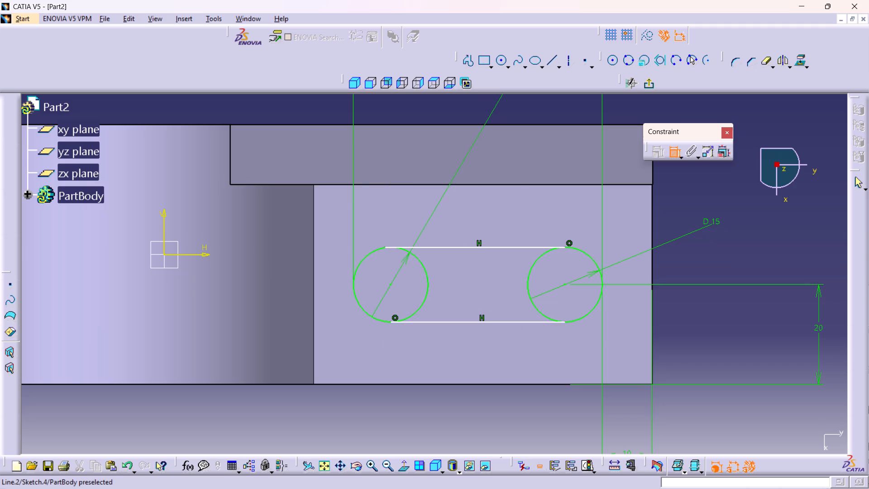
pyautogui.click(534, 321)
pyautogui.click(534, 306)
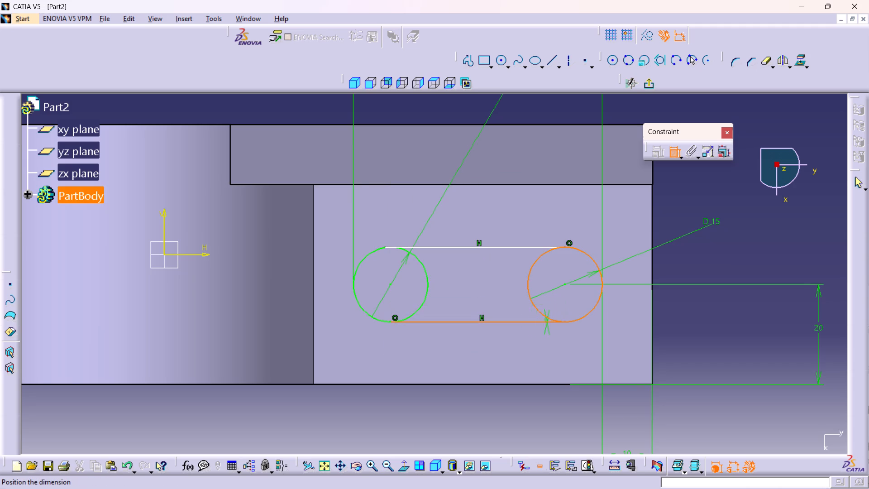
pyautogui.rightClick(514, 310)
pyautogui.click(548, 412)
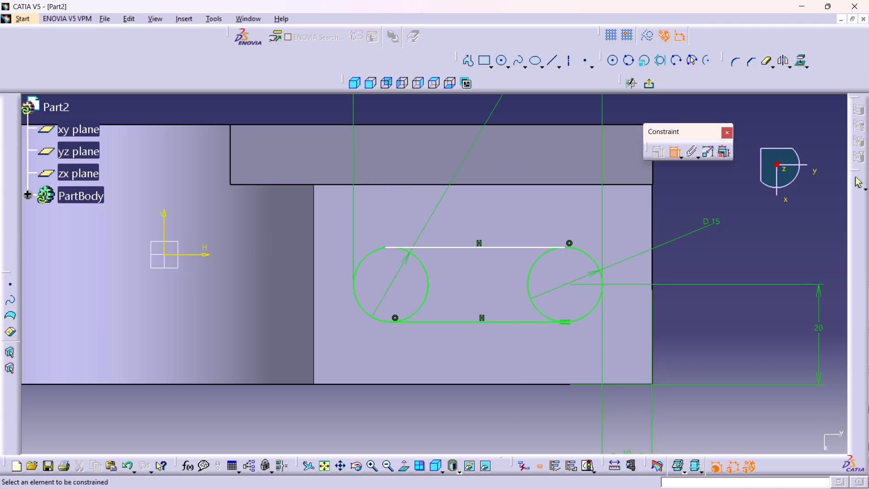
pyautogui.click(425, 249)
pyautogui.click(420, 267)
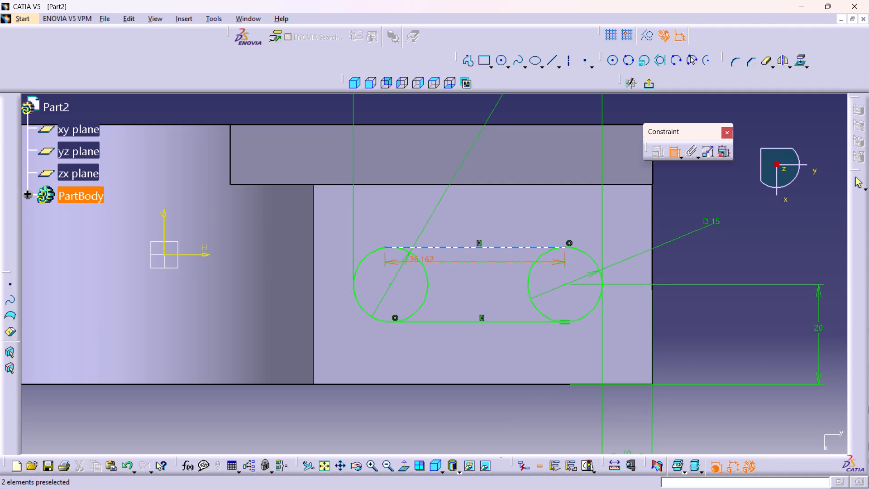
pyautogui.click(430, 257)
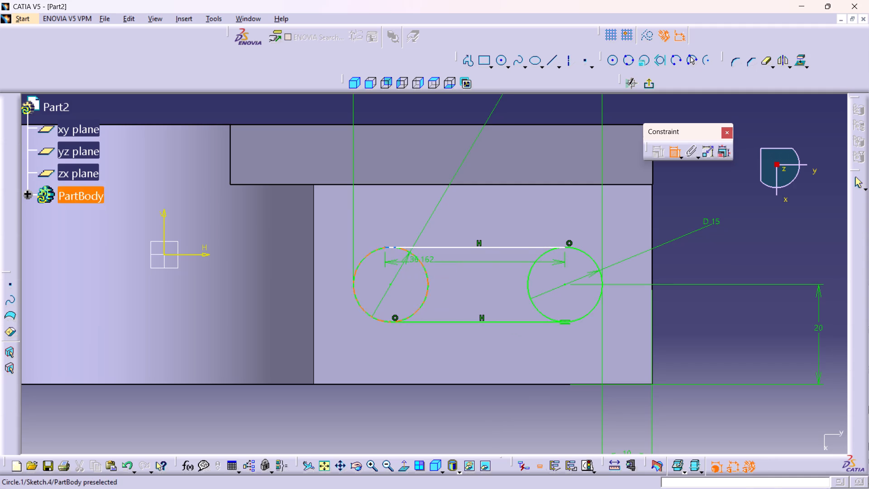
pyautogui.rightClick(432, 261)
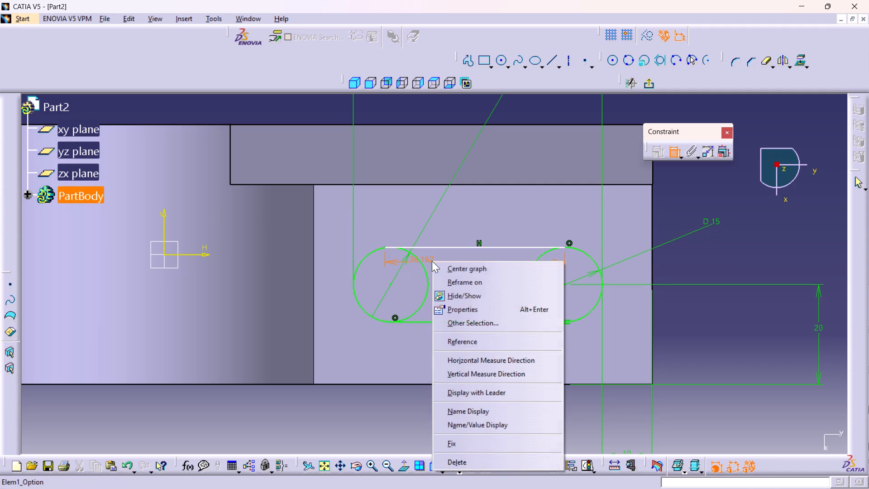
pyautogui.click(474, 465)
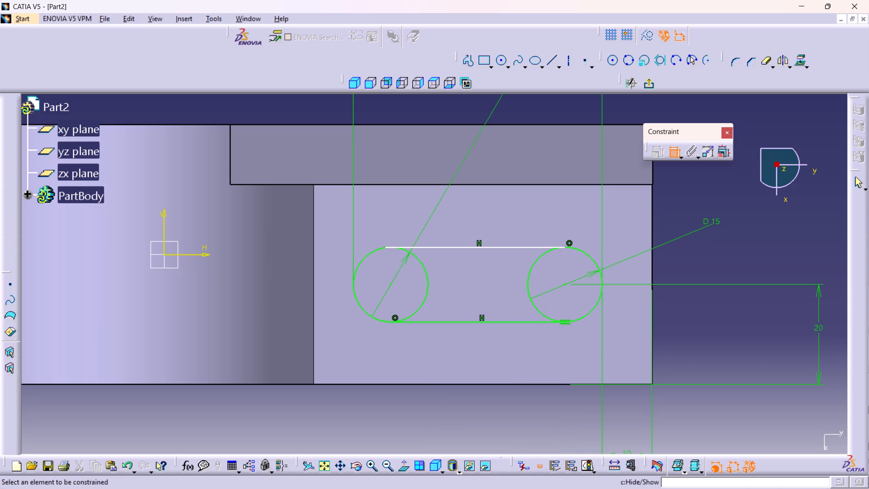
# Apply a tangency constraint between the rib-side horizontal line and the circle nearer the lug.
pyautogui.click(421, 249)
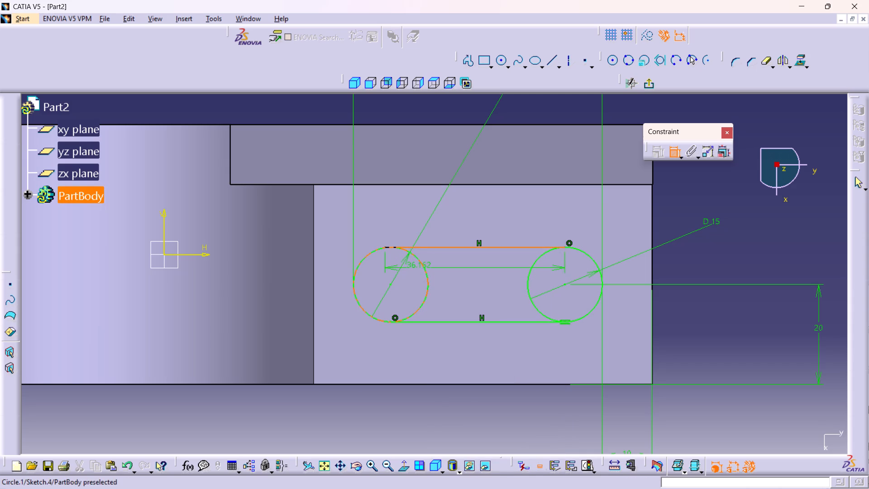
pyautogui.click(422, 266)
pyautogui.rightClick(458, 267)
pyautogui.click(499, 373)
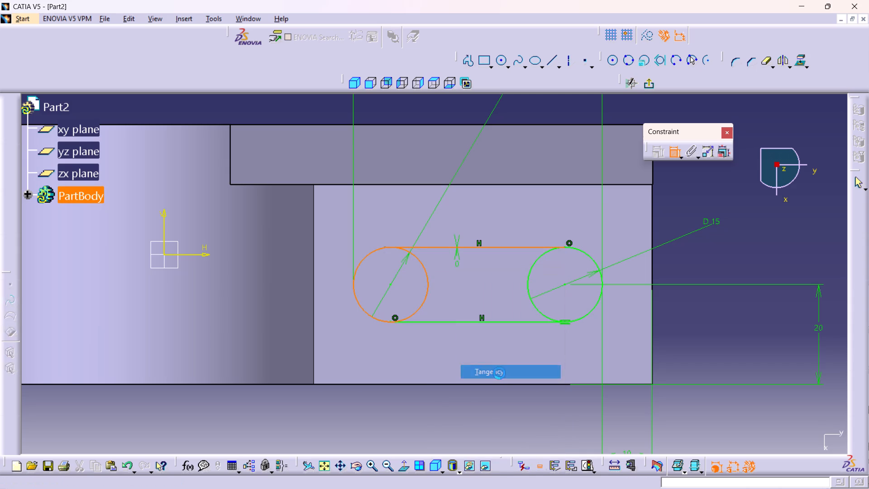
# Quick Trim the inner arcs of both circles, leaving a closed slot outline with rounded ends.
pyautogui.click(763, 61)
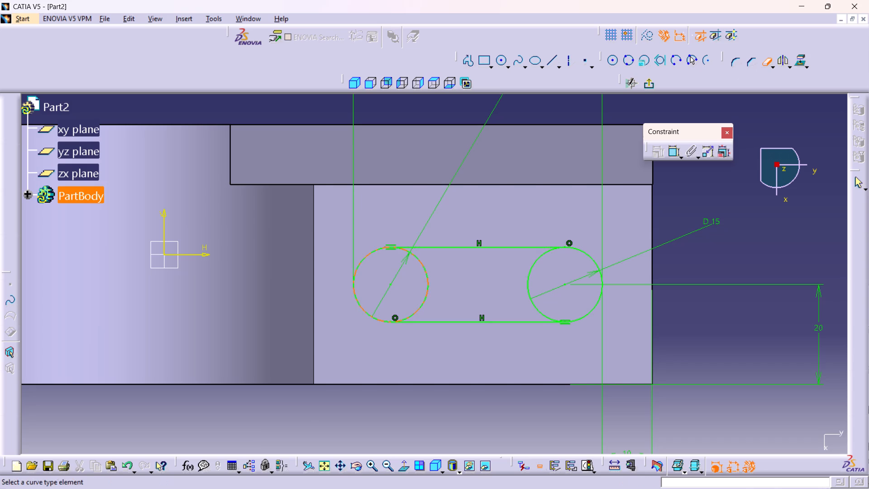
pyautogui.click(428, 286)
pyautogui.click(528, 276)
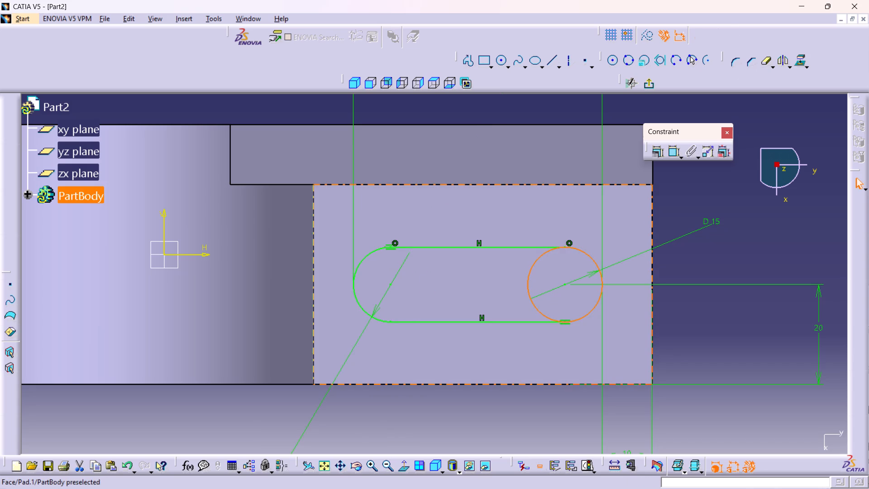
pyautogui.click(684, 192)
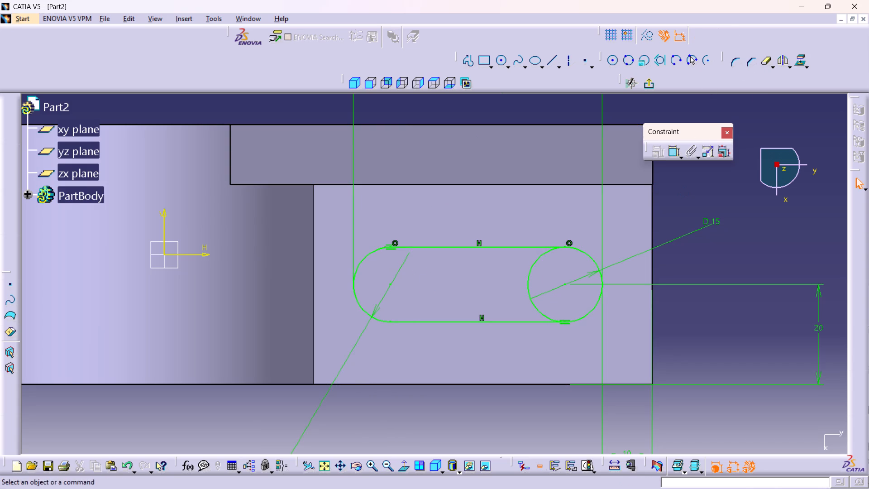
pyautogui.click(765, 63)
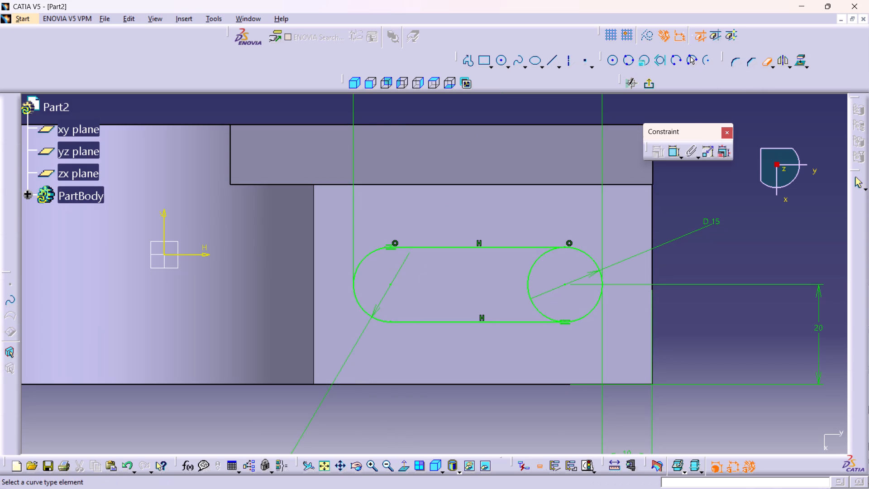
pyautogui.click(533, 269)
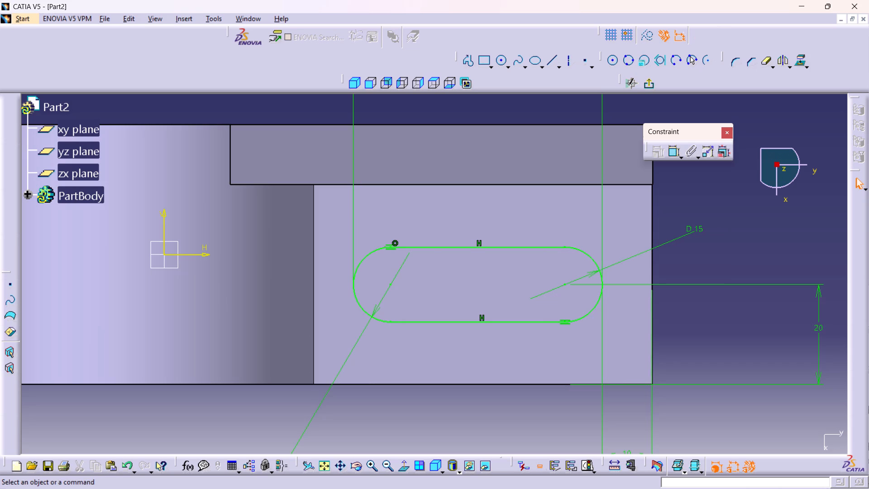
# Examine the constrained slot profile on the base in the standard isometric view.
pyautogui.moveTo(704, 323); pyautogui.dragTo(695, 313, button='middle')
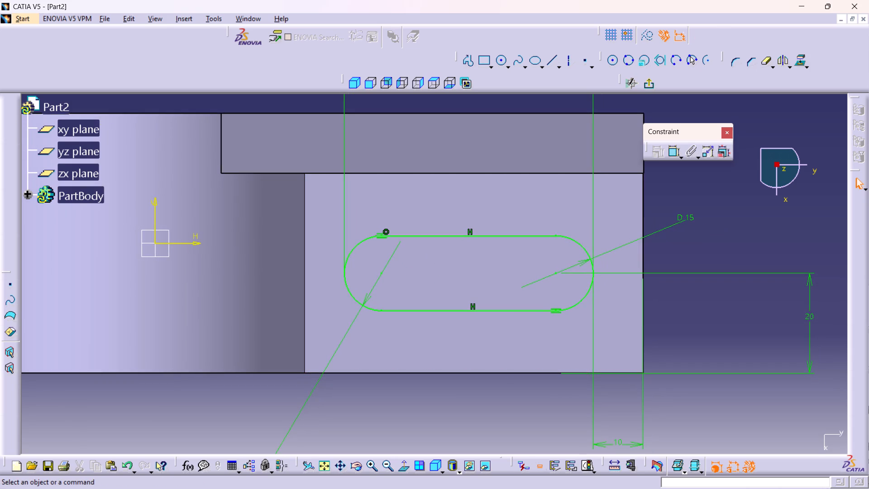
pyautogui.middleClick(482, 406)
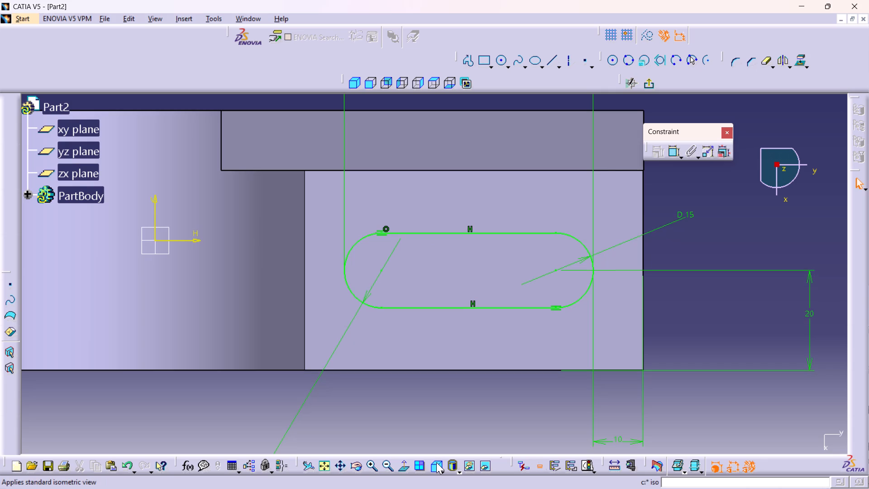
pyautogui.click(436, 462)
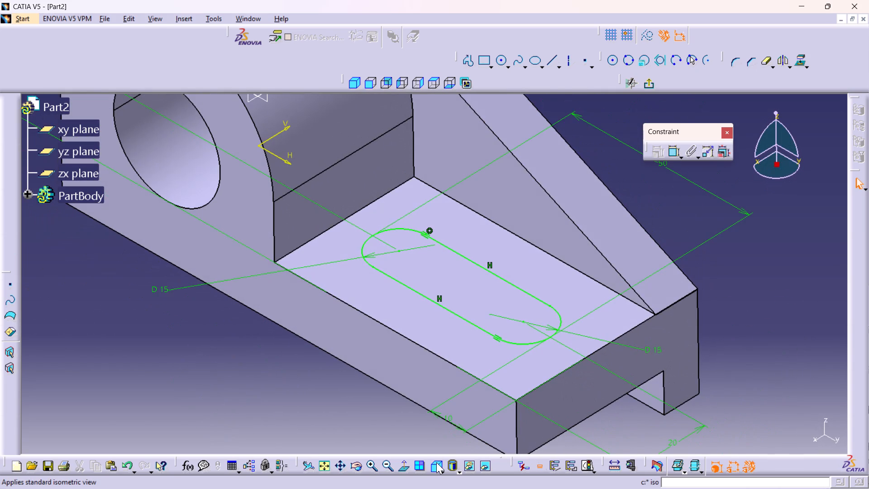
pyautogui.moveTo(553, 384); pyautogui.dragTo(544, 361, button='middle')
pyautogui.moveTo(544, 356); pyautogui.dragTo(548, 377, button='middle')
pyautogui.rightClick(544, 356)
pyautogui.moveTo(540, 348); pyautogui.dragTo(537, 366, button='middle')
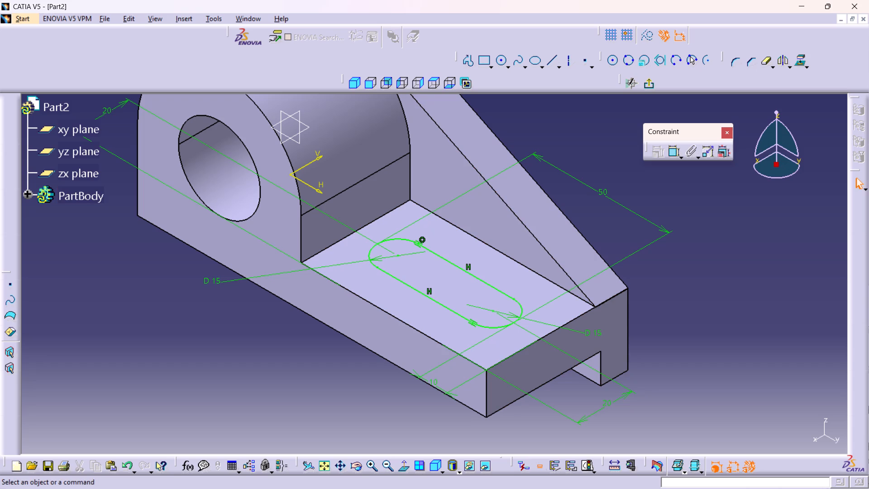
pyautogui.moveTo(673, 290); pyautogui.dragTo(676, 302, button='middle')
pyautogui.rightClick(673, 290)
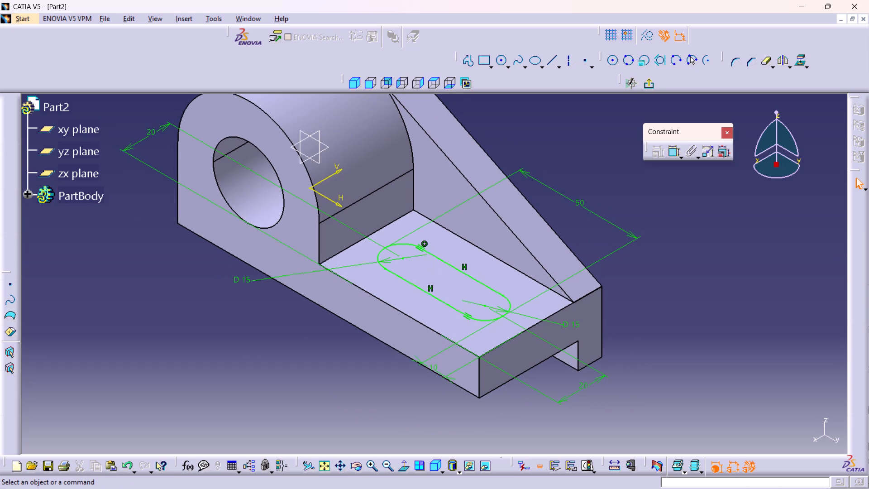
pyautogui.moveTo(647, 304); pyautogui.dragTo(649, 313, button='middle')
pyautogui.rightClick(647, 304)
pyautogui.moveTo(645, 303); pyautogui.dragTo(638, 318, button='middle')
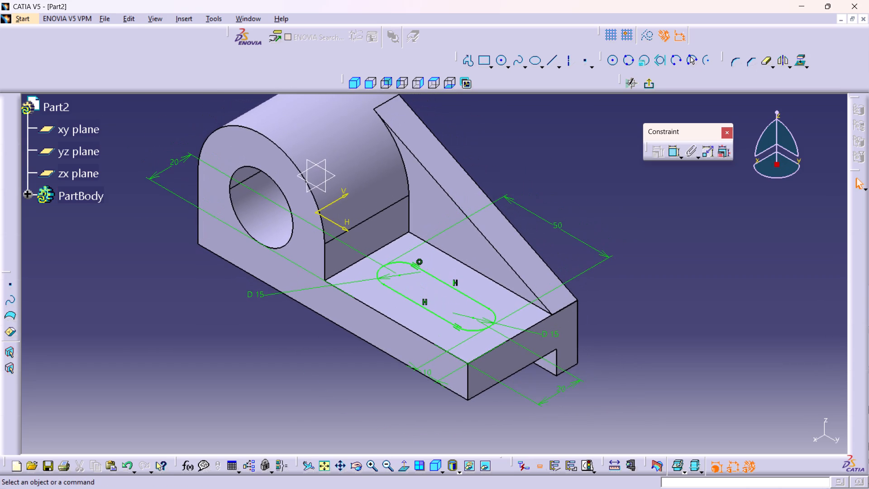
pyautogui.moveTo(628, 314); pyautogui.dragTo(622, 307, button='middle')
pyautogui.moveTo(611, 314); pyautogui.dragTo(604, 304, button='middle')
pyautogui.rightClick(611, 314)
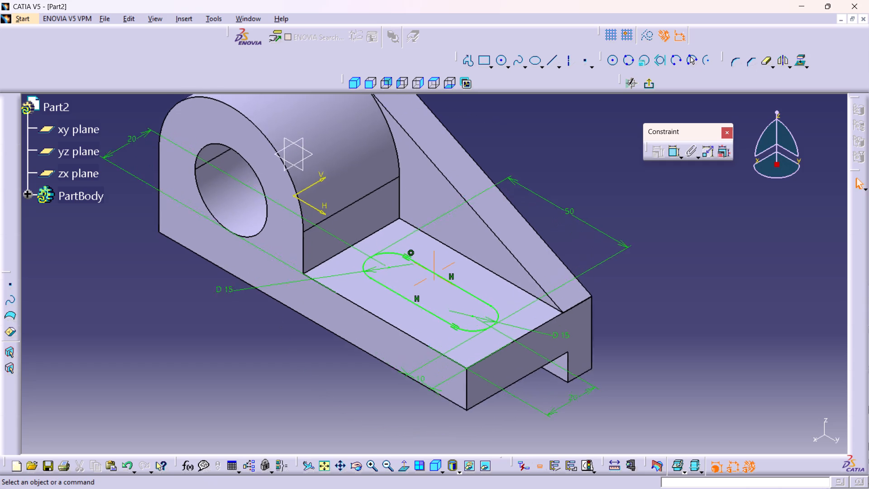
pyautogui.moveTo(604, 304); pyautogui.dragTo(599, 295, button='middle')
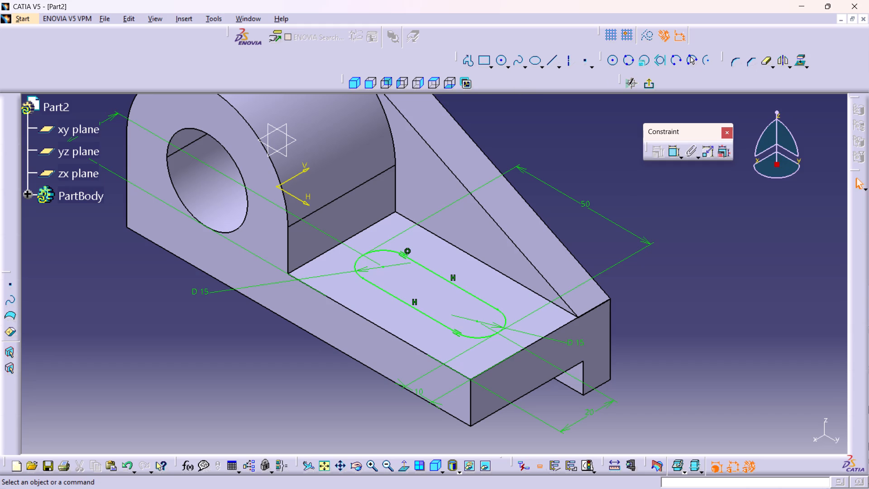
pyautogui.middleClick(675, 297)
pyautogui.moveTo(495, 304); pyautogui.dragTo(631, 304, button='middle')
pyautogui.moveTo(550, 304); pyautogui.dragTo(619, 310, button='middle')
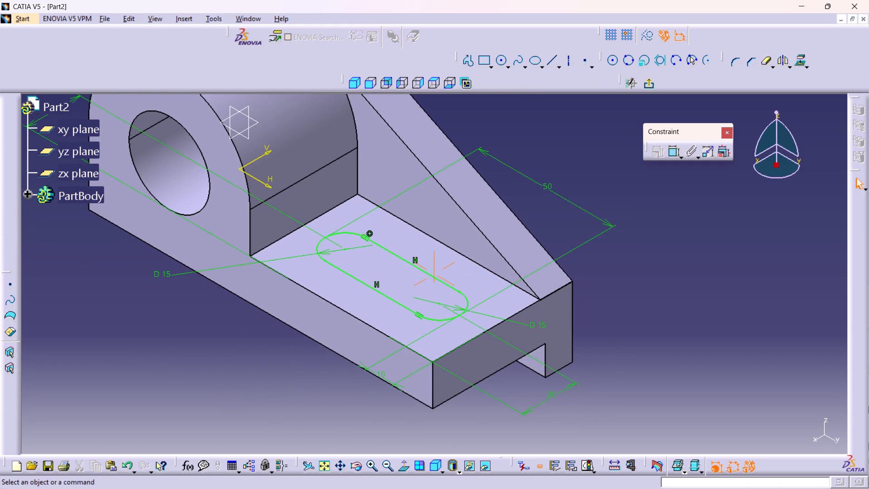
pyautogui.moveTo(602, 306); pyautogui.dragTo(612, 305, button='middle')
pyautogui.moveTo(598, 291); pyautogui.dragTo(608, 300, button='middle')
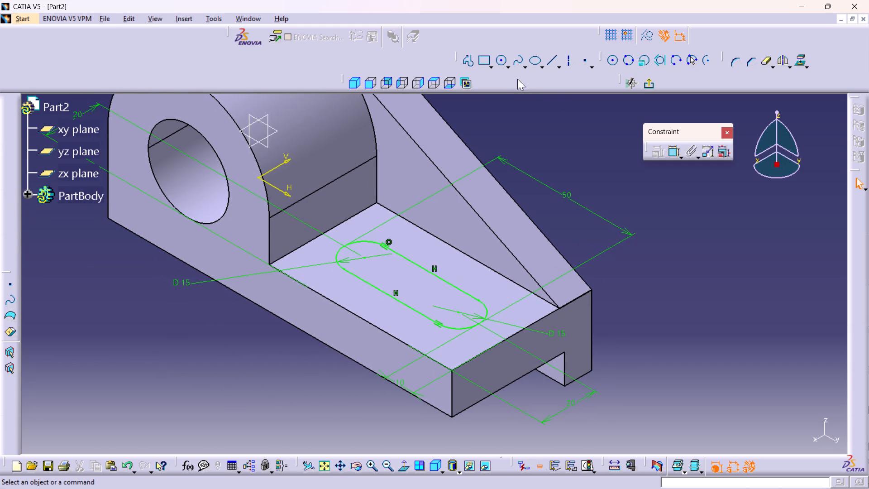
# Exit the slot sketch and return to the 3D part.
pyautogui.click(654, 86)
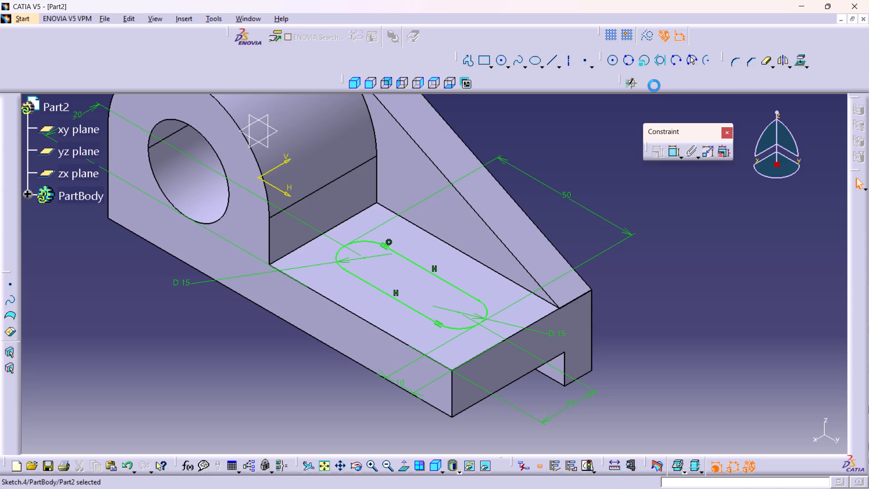
pyautogui.moveTo(600, 263); pyautogui.dragTo(602, 269, button='middle')
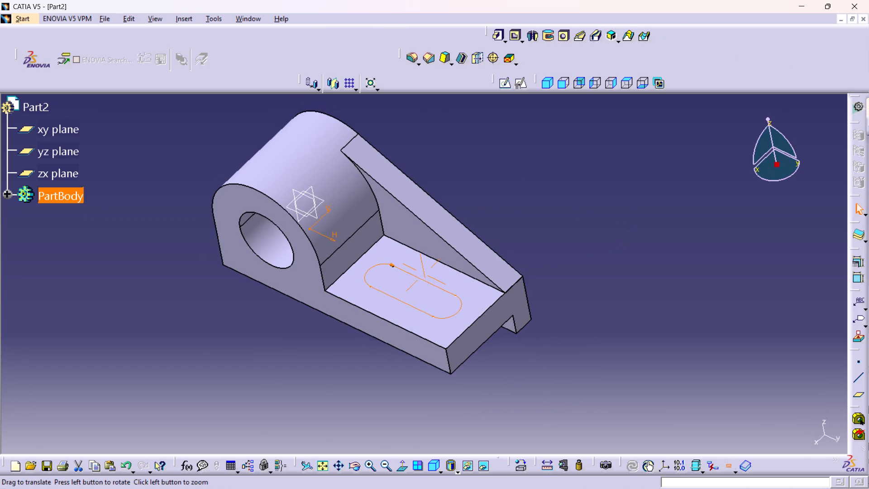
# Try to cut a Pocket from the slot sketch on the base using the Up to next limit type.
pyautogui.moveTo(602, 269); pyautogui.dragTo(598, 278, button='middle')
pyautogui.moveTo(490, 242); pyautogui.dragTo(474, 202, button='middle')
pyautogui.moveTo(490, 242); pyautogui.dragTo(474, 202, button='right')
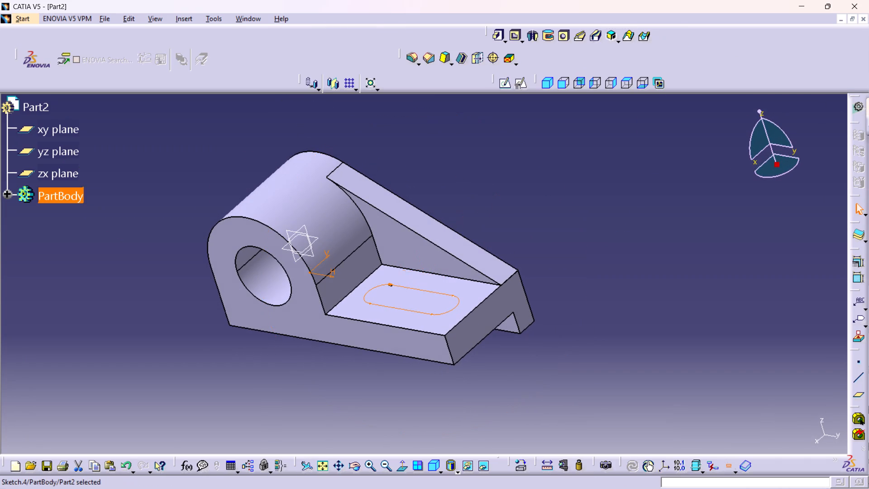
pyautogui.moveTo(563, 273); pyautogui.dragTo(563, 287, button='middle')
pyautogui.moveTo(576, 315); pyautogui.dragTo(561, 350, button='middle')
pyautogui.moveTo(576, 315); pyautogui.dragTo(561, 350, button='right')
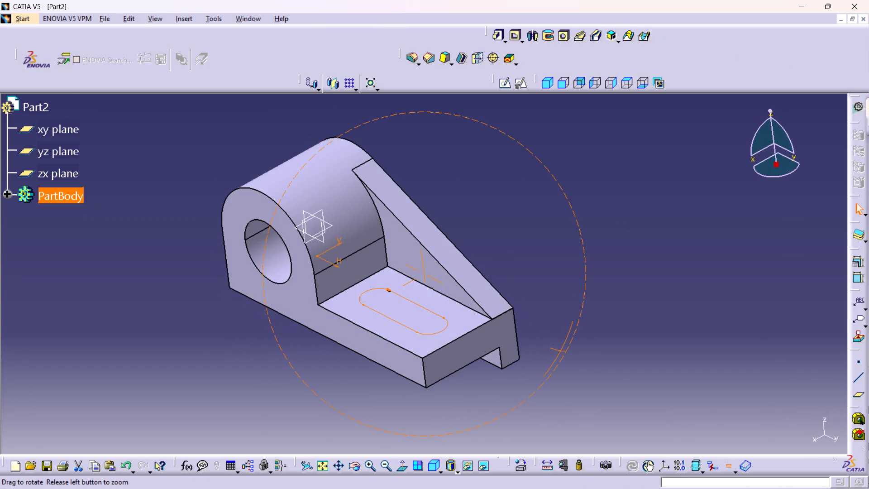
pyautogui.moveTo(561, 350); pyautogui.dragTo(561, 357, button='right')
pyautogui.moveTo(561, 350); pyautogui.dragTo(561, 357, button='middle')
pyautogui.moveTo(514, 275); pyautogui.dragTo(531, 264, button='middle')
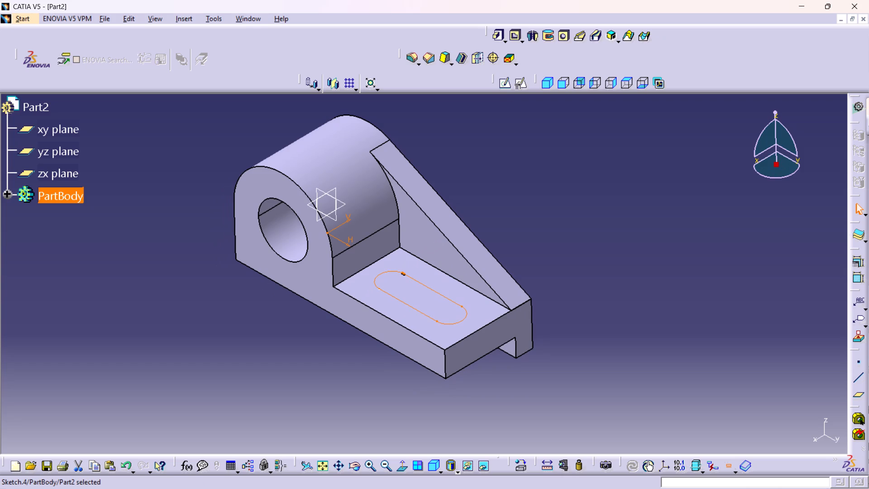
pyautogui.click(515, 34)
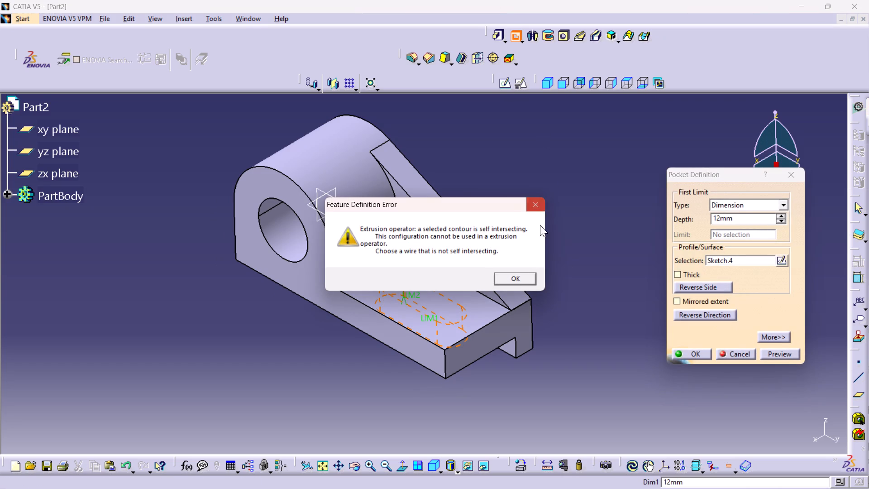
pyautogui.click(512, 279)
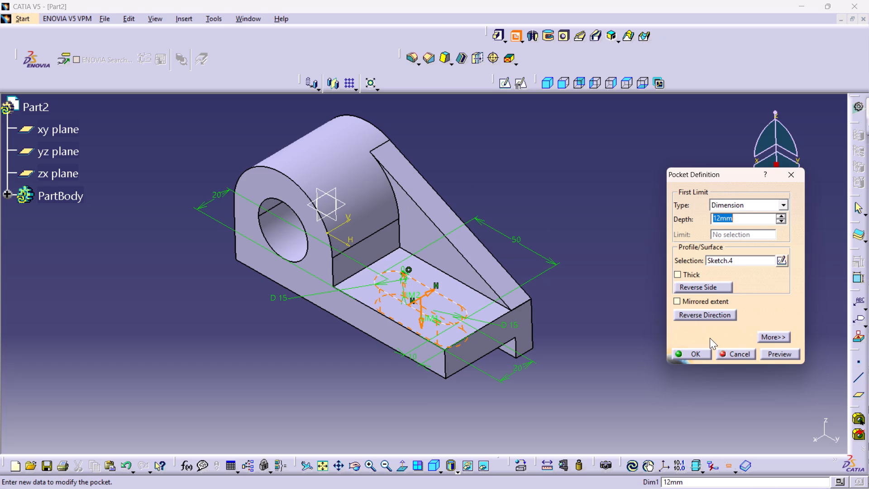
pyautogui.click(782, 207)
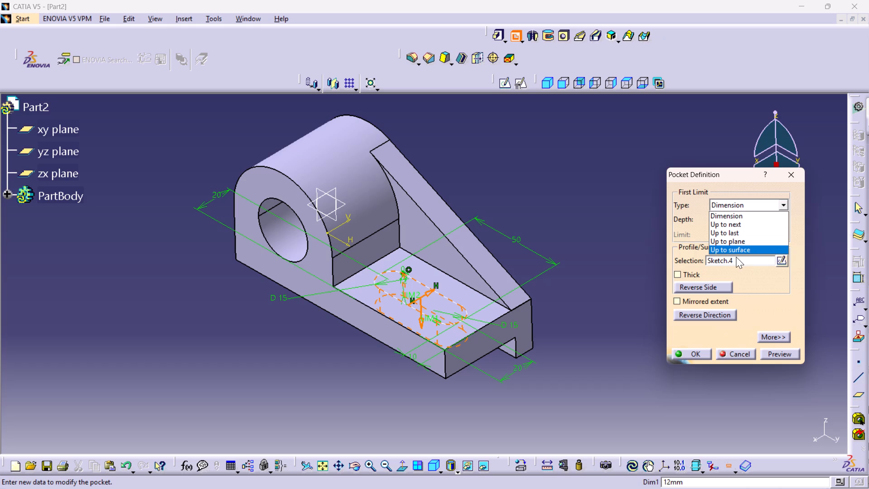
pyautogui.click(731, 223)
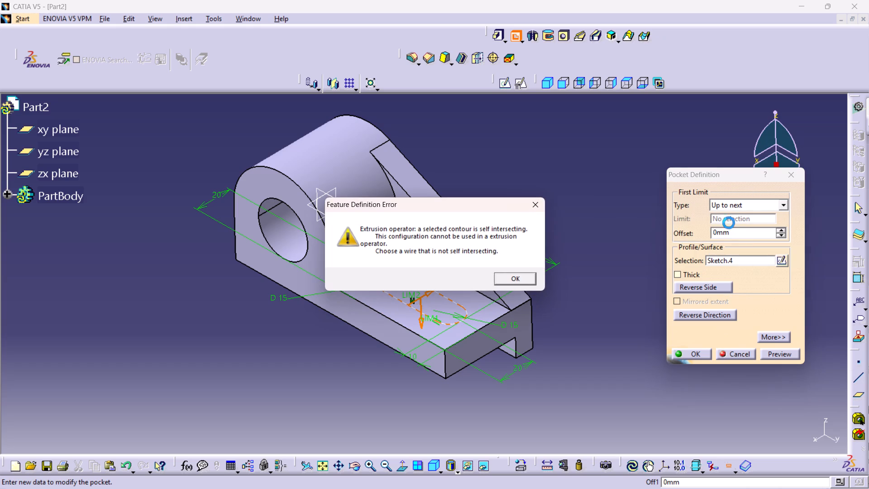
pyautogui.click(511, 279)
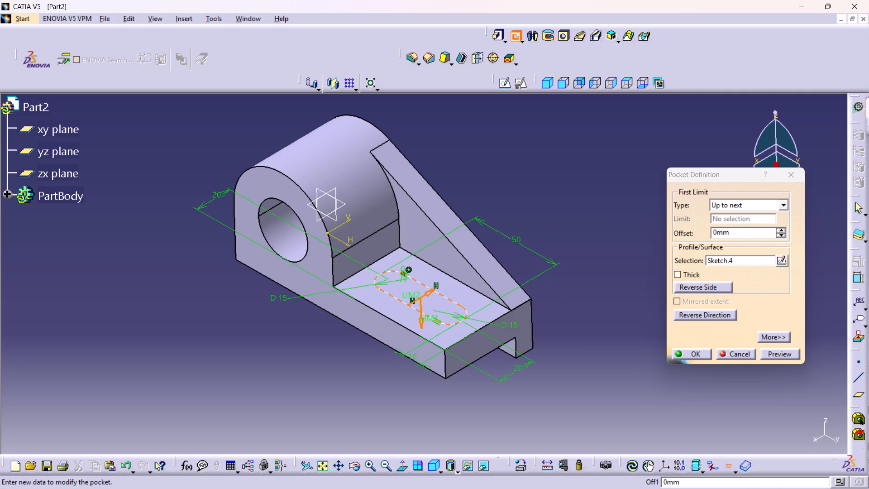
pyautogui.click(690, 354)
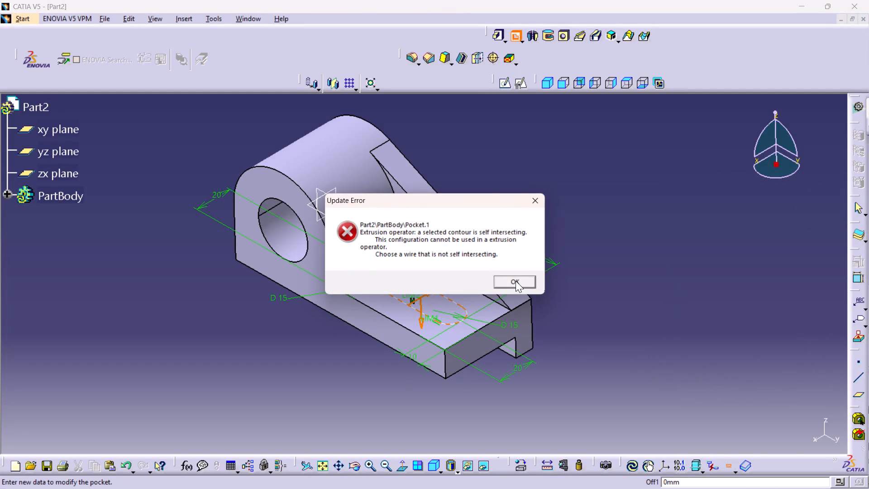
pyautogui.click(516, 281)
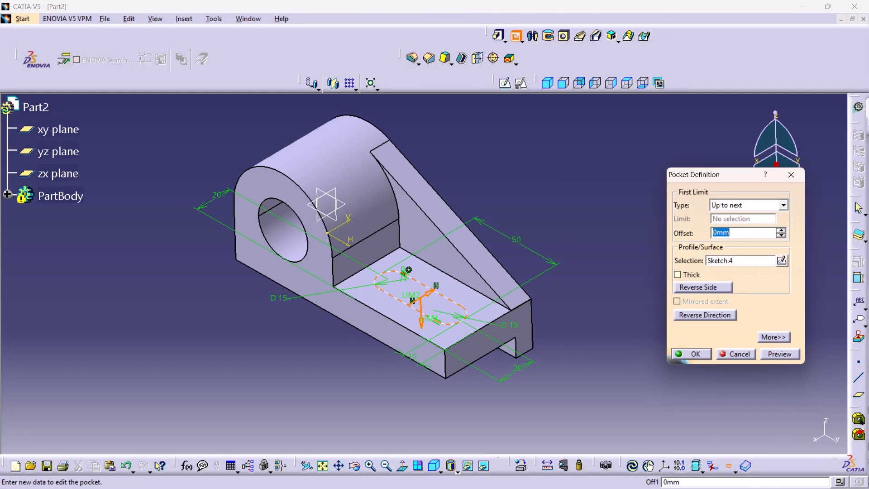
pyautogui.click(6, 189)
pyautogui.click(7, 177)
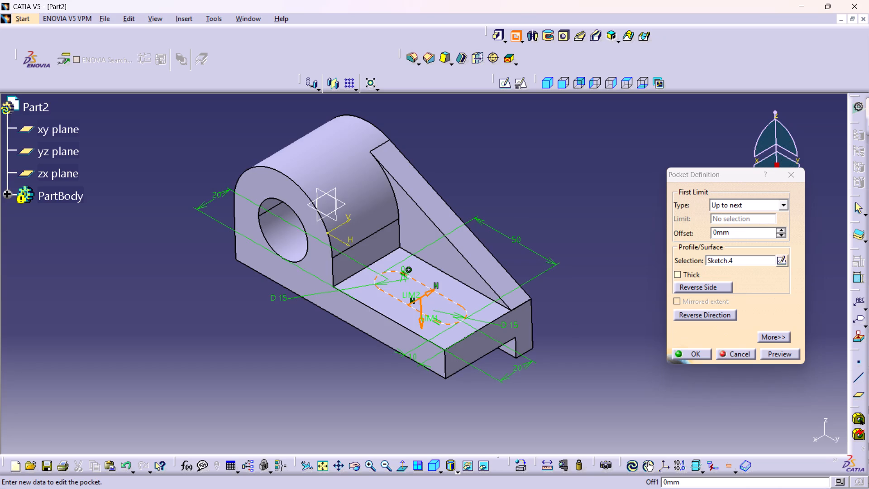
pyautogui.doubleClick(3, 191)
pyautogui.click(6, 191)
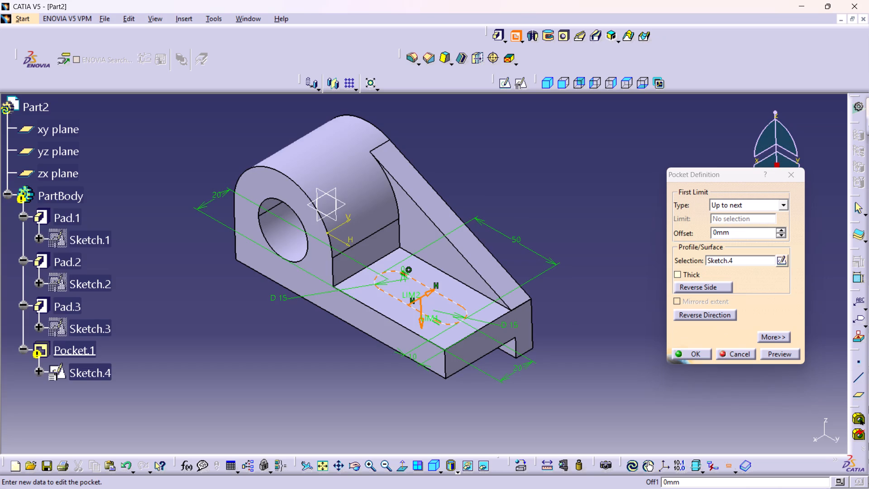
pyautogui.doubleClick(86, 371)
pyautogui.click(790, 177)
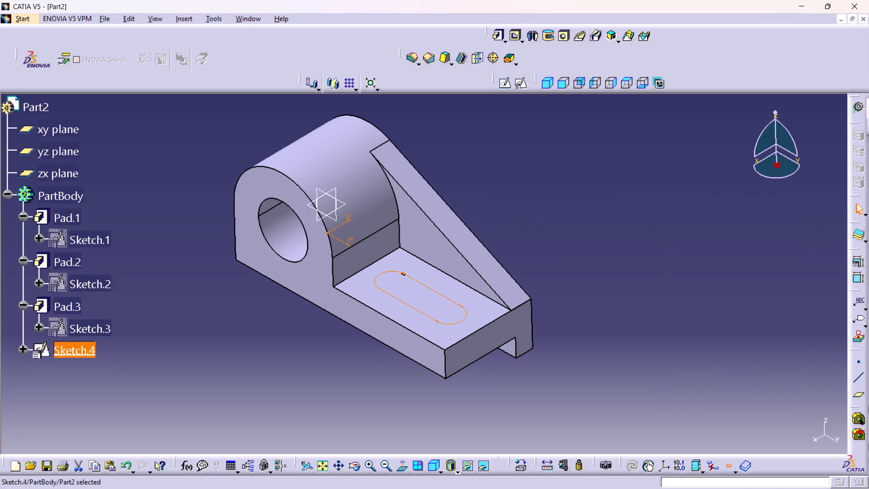
# Reopen the slot sketch and examine its outline closely where the rib-side line meets the arc nearer the lug.
pyautogui.doubleClick(72, 353)
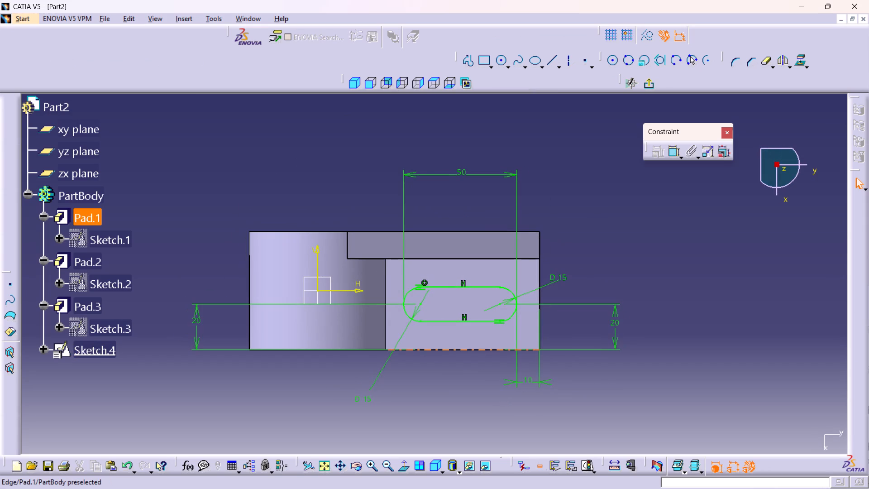
pyautogui.moveTo(484, 361); pyautogui.dragTo(478, 358, button='middle')
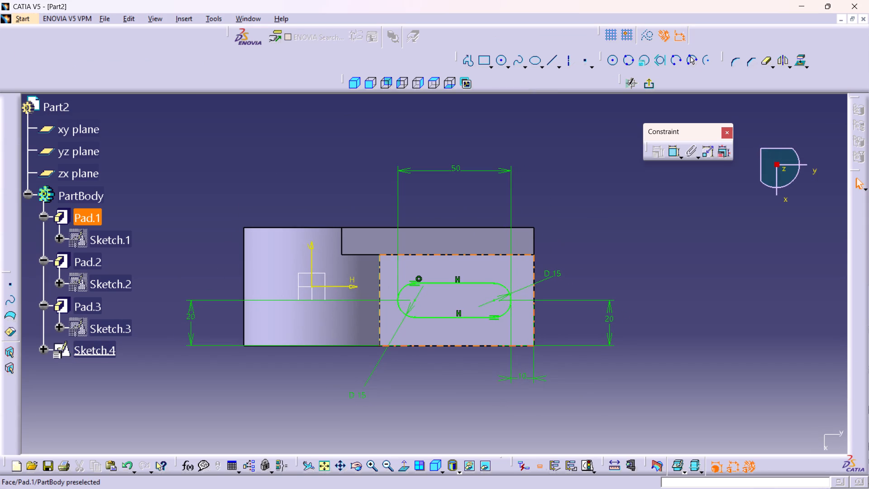
pyautogui.keyDown('shift'); pyautogui.middleClick(475, 300); pyautogui.keyUp('shift')
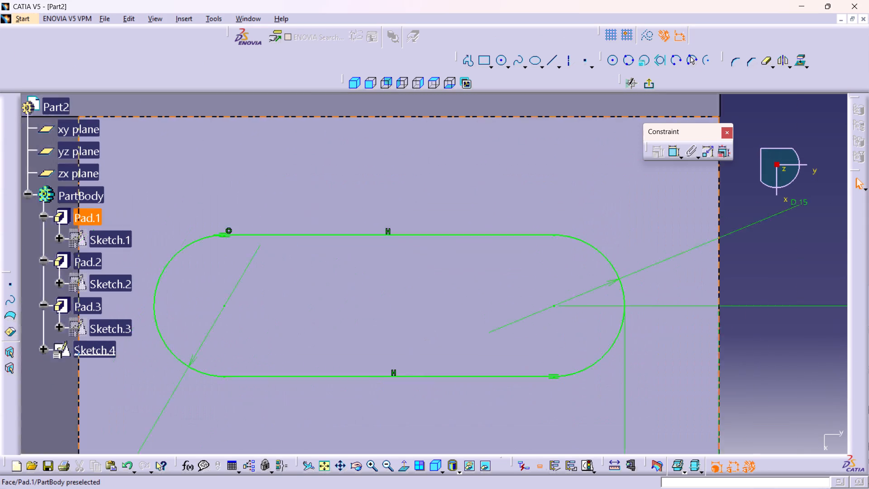
pyautogui.keyDown('ctrl'); pyautogui.moveTo(418, 310); pyautogui.dragTo(433, 331, button='middle'); pyautogui.keyUp('ctrl')
pyautogui.keyDown('ctrl'); pyautogui.rightClick(429, 321); pyautogui.keyUp('ctrl')
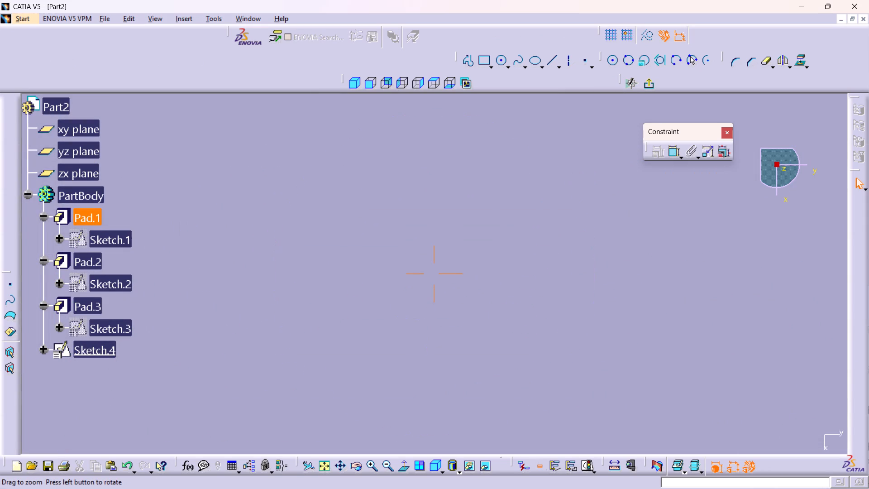
pyautogui.keyDown('ctrl'); pyautogui.moveTo(433, 331); pyautogui.dragTo(448, 360, button='middle'); pyautogui.keyUp('ctrl')
pyautogui.keyDown('ctrl'); pyautogui.moveTo(425, 290); pyautogui.dragTo(437, 336, button='middle'); pyautogui.keyUp('ctrl')
pyautogui.moveTo(434, 323); pyautogui.dragTo(485, 429, button='middle')
pyautogui.rightClick(434, 323)
pyautogui.moveTo(449, 340); pyautogui.dragTo(463, 382, button='middle')
pyautogui.rightClick(449, 340)
pyautogui.moveTo(427, 301); pyautogui.dragTo(433, 312, button='middle')
pyautogui.rightClick(427, 301)
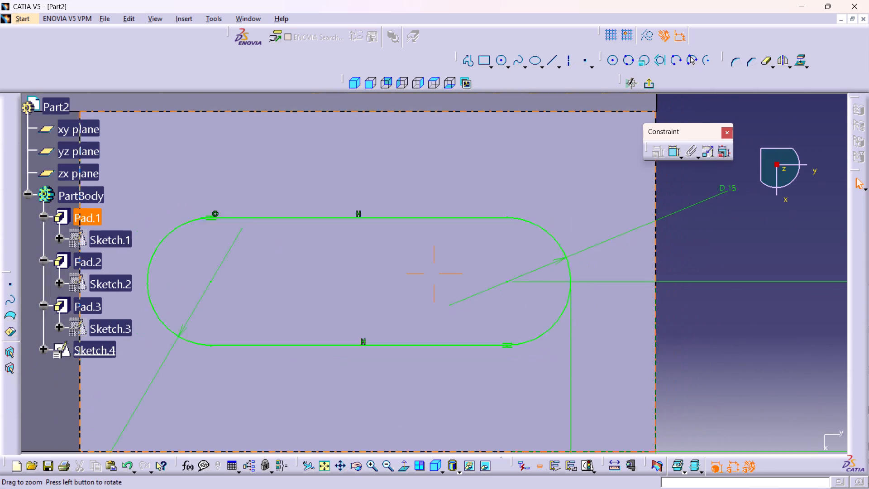
pyautogui.moveTo(433, 312); pyautogui.dragTo(437, 326, button='middle')
pyautogui.moveTo(305, 288); pyautogui.dragTo(454, 317, button='middle')
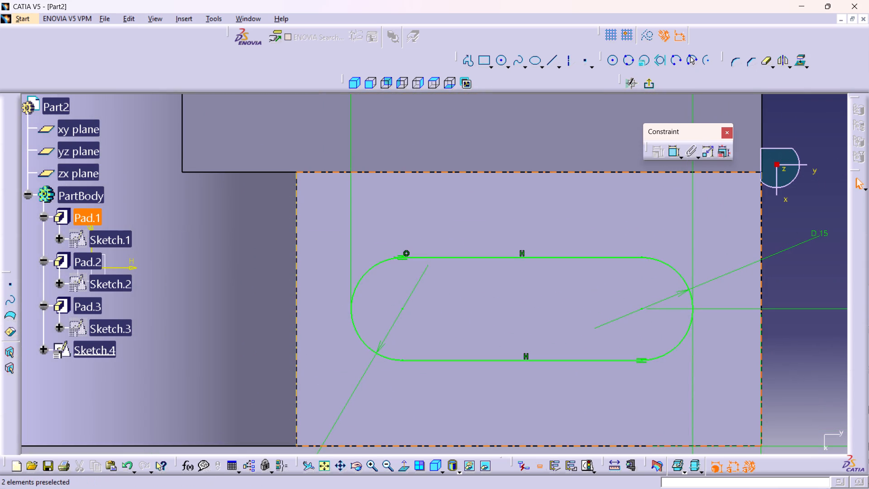
pyautogui.moveTo(395, 275); pyautogui.dragTo(361, 201, button='middle')
pyautogui.rightClick(395, 275)
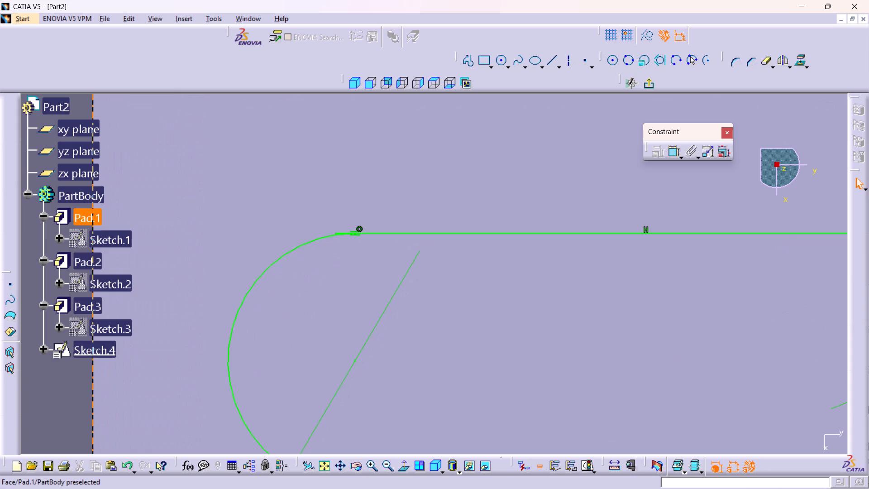
pyautogui.moveTo(348, 253); pyautogui.dragTo(322, 199, button='middle')
pyautogui.moveTo(349, 253); pyautogui.dragTo(347, 242, button='right')
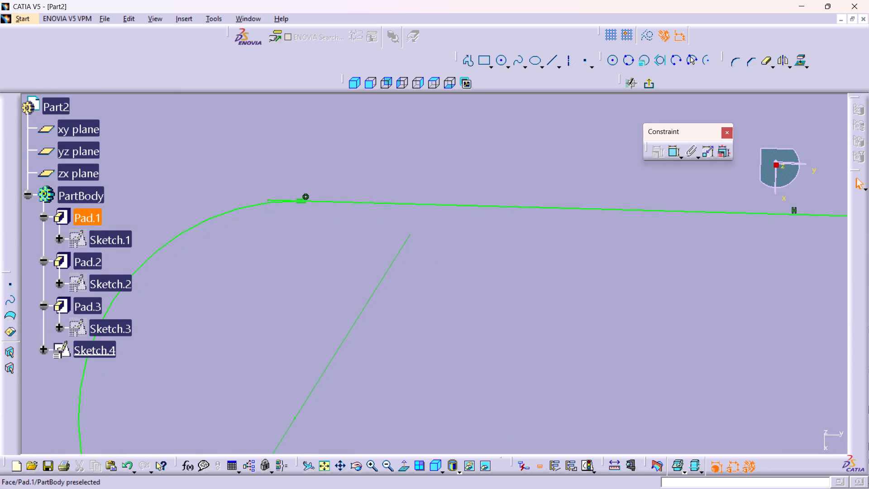
pyautogui.click(405, 465)
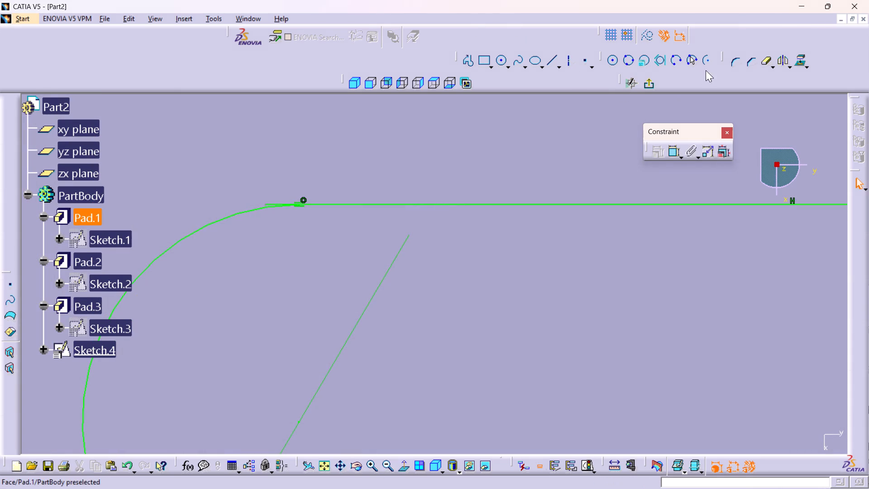
# Quick Trim the short end of the rib-side line that overhangs the arc nearer the lug, and exit the slot sketch.
pyautogui.click(764, 62)
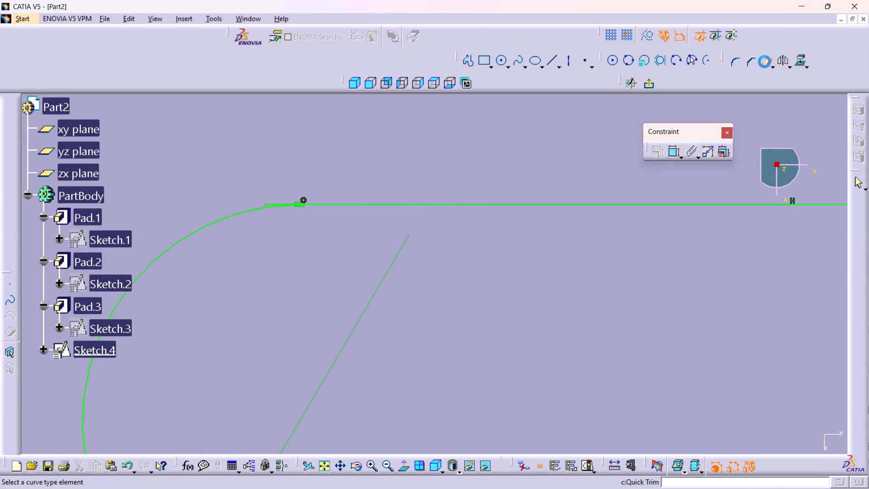
pyautogui.moveTo(270, 203); pyautogui.dragTo(250, 170, button='middle')
pyautogui.rightClick(270, 203)
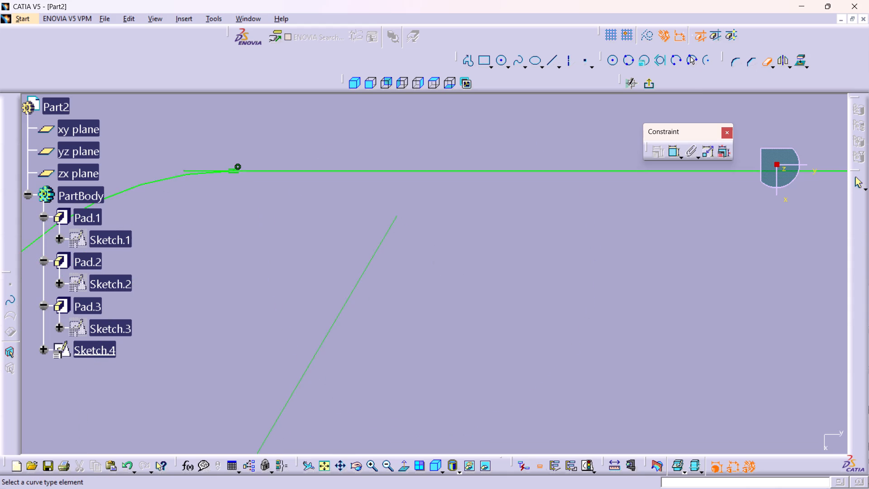
pyautogui.moveTo(215, 202); pyautogui.dragTo(296, 266, button='middle')
pyautogui.click(272, 235)
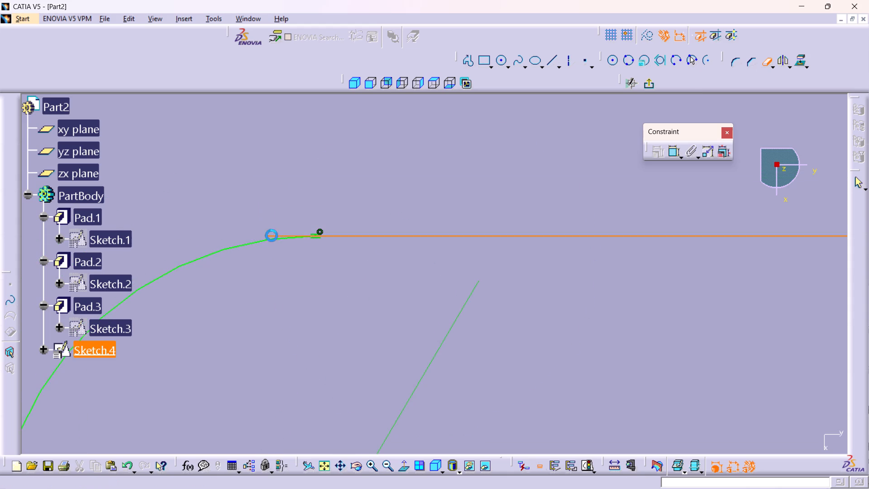
pyautogui.moveTo(346, 270); pyautogui.dragTo(374, 336, button='middle')
pyautogui.rightClick(346, 270)
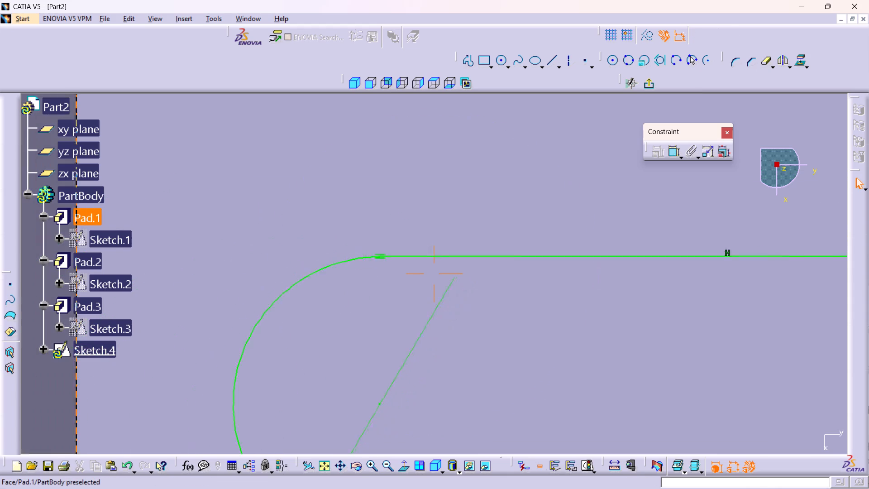
pyautogui.moveTo(374, 336); pyautogui.dragTo(402, 389, button='middle')
pyautogui.moveTo(476, 371); pyautogui.dragTo(383, 310, button='middle')
pyautogui.moveTo(545, 274); pyautogui.dragTo(566, 340, button='middle')
pyautogui.rightClick(545, 274)
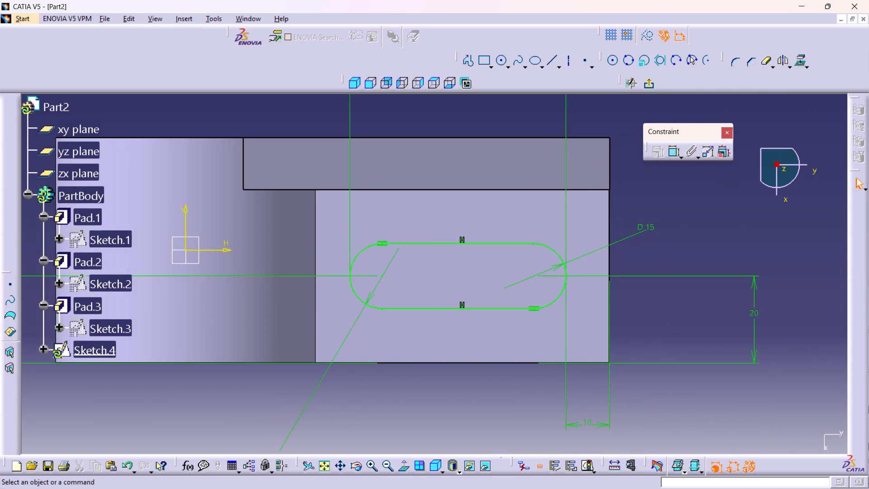
pyautogui.click(673, 317)
pyautogui.moveTo(652, 307); pyautogui.dragTo(653, 279, button='middle')
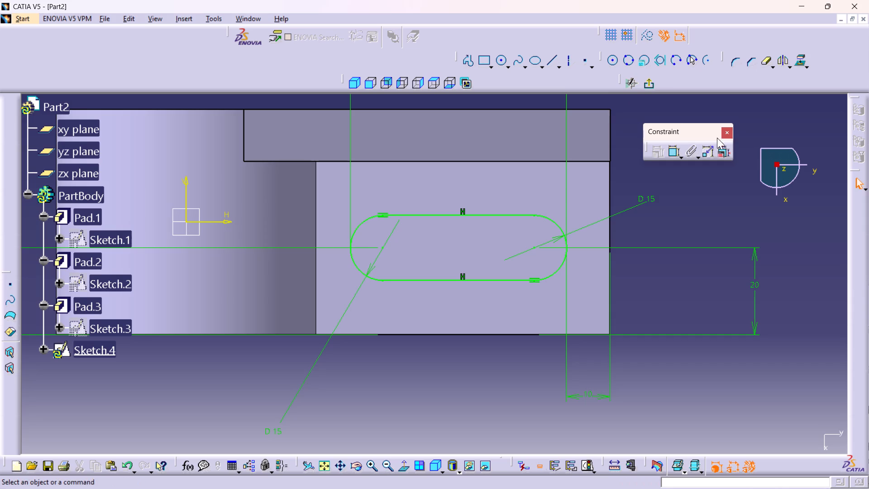
pyautogui.click(651, 90)
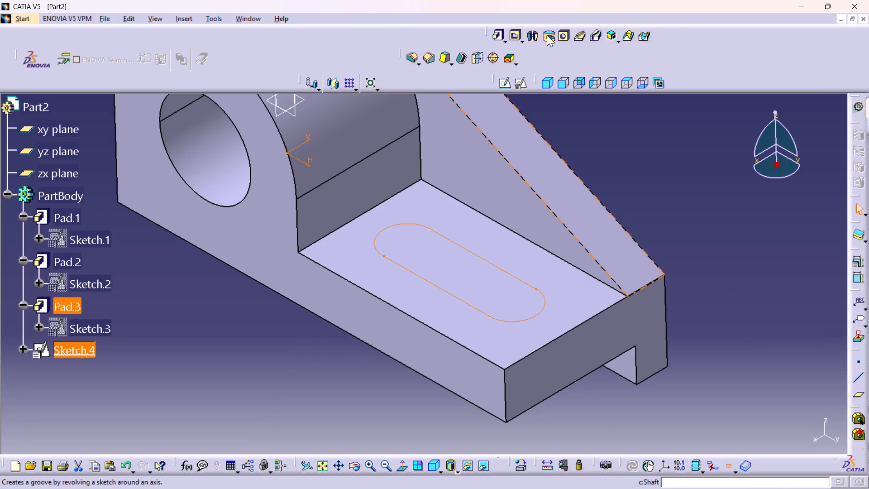
# Cut a Pocket through the base from the slot sketch with the limit type Up to next.
pyautogui.click(512, 36)
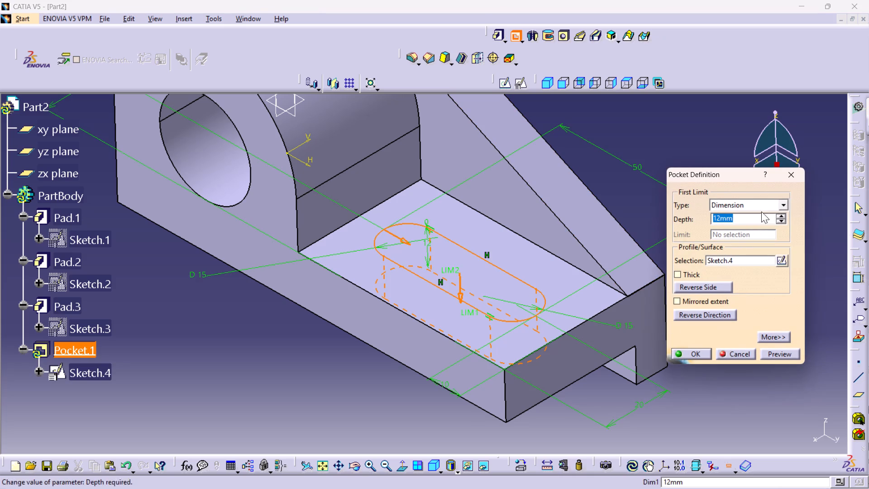
pyautogui.click(783, 205)
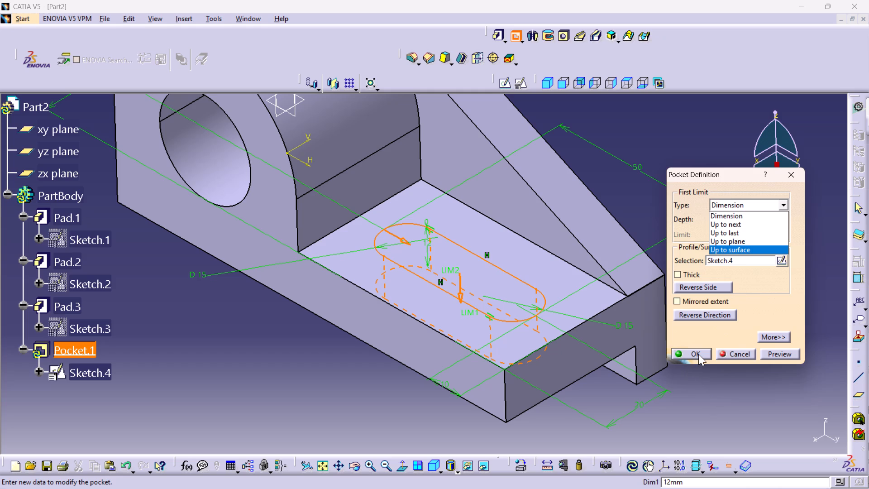
pyautogui.click(731, 223)
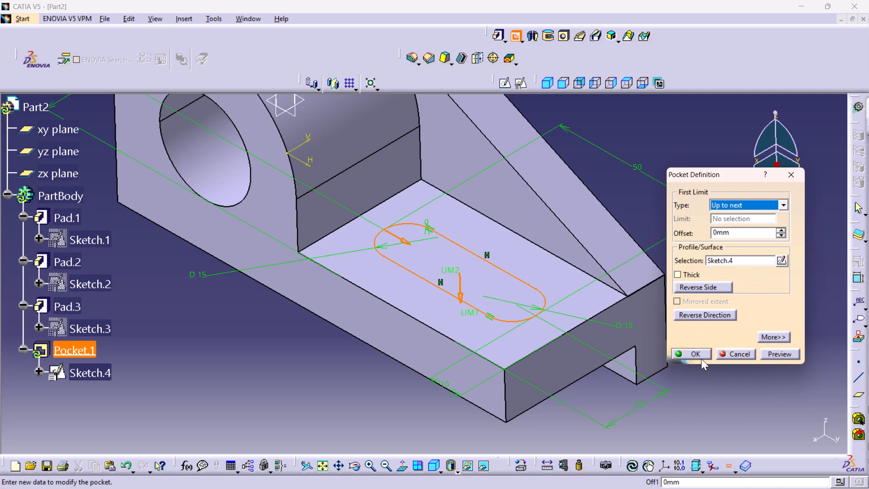
pyautogui.click(696, 355)
pyautogui.click(596, 412)
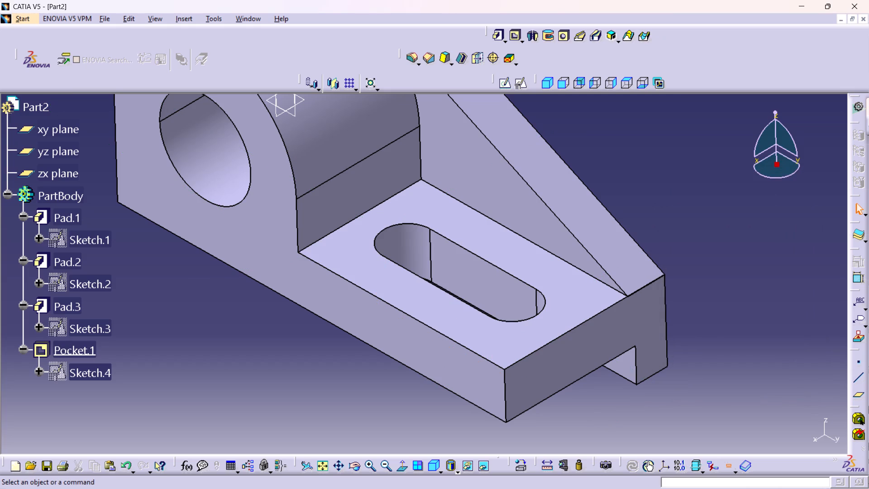
# Examine the slot cut through the base and the overall bracket shape from several angles.
pyautogui.moveTo(601, 409); pyautogui.dragTo(595, 373, button='middle')
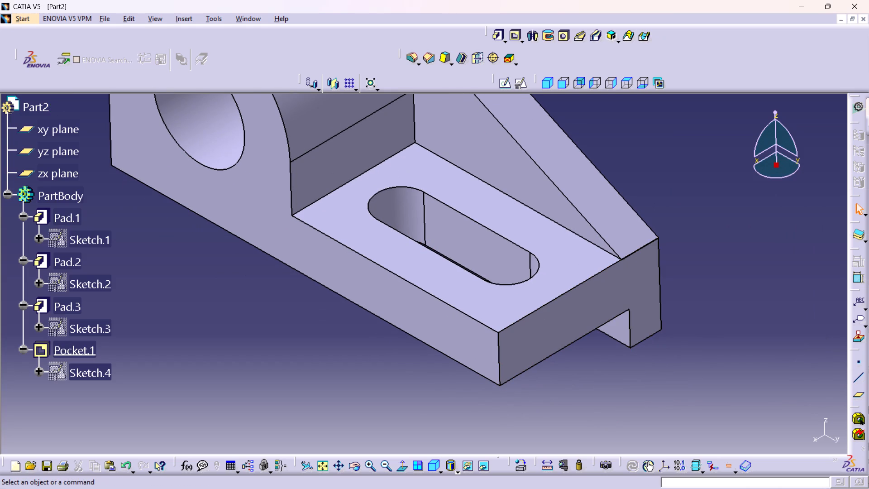
pyautogui.moveTo(681, 210); pyautogui.dragTo(664, 248, button='middle')
pyautogui.moveTo(681, 210); pyautogui.dragTo(666, 250, button='right')
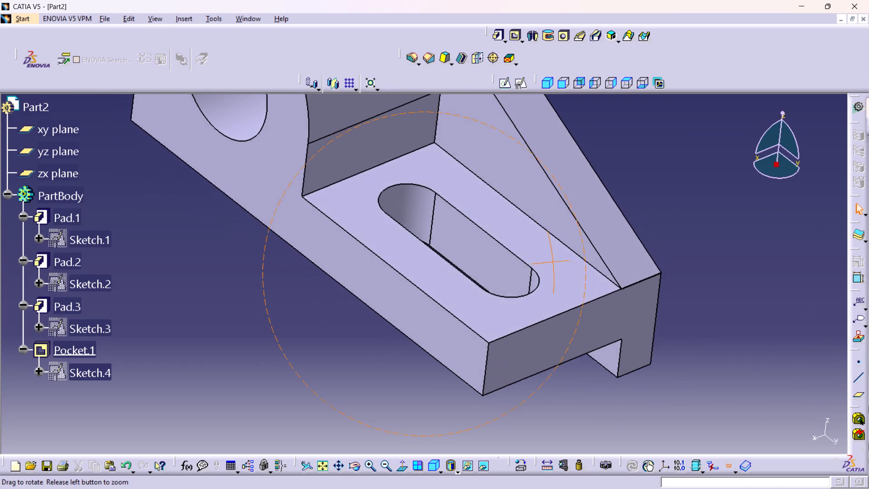
pyautogui.moveTo(664, 248); pyautogui.dragTo(659, 242, button='middle')
pyautogui.moveTo(272, 205); pyautogui.dragTo(262, 289, button='middle')
pyautogui.moveTo(267, 210); pyautogui.dragTo(262, 289, button='right')
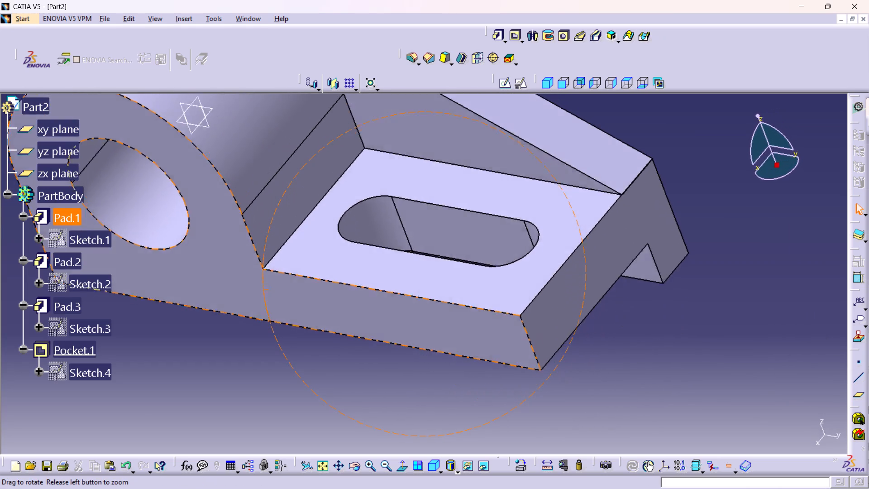
pyautogui.moveTo(262, 289); pyautogui.dragTo(267, 307, button='right')
pyautogui.moveTo(262, 289); pyautogui.dragTo(267, 307, button='middle')
pyautogui.moveTo(550, 281); pyautogui.dragTo(557, 356, button='middle')
pyautogui.moveTo(549, 287); pyautogui.dragTo(557, 356, button='right')
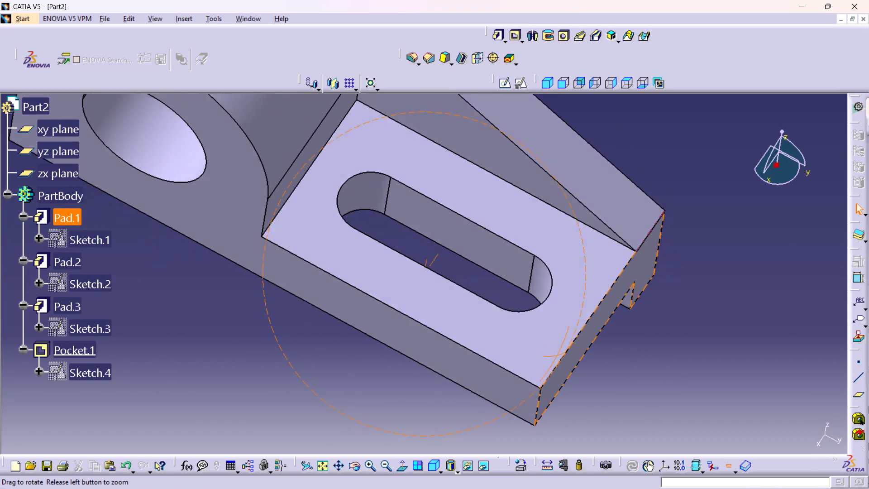
pyautogui.moveTo(557, 356); pyautogui.dragTo(522, 316, button='right')
pyautogui.moveTo(557, 356); pyautogui.dragTo(522, 316, button='middle')
pyautogui.moveTo(609, 266); pyautogui.dragTo(584, 308, button='middle')
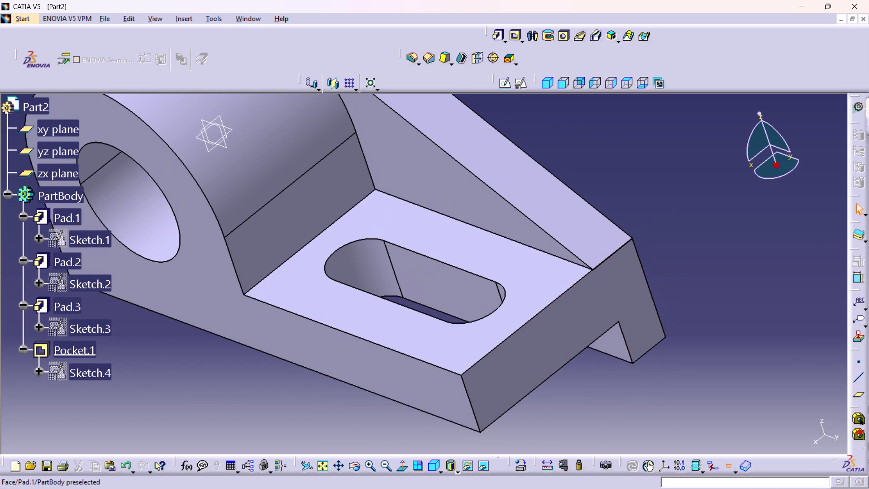
pyautogui.moveTo(697, 245); pyautogui.dragTo(708, 290, button='middle')
pyautogui.rightClick(697, 245)
pyautogui.moveTo(557, 282); pyautogui.dragTo(584, 267, button='middle')
pyautogui.moveTo(555, 282); pyautogui.dragTo(584, 267, button='right')
pyautogui.moveTo(586, 310); pyautogui.dragTo(575, 317, button='middle')
pyautogui.moveTo(585, 310); pyautogui.dragTo(575, 317, button='right')
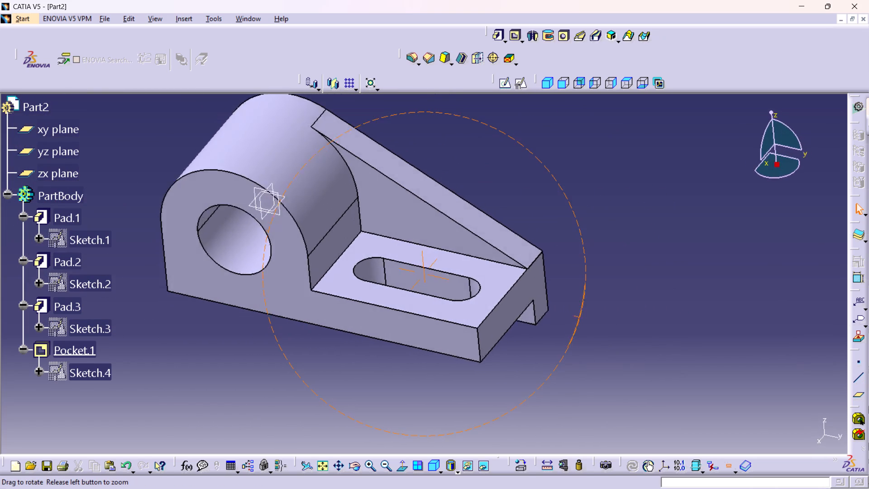
pyautogui.moveTo(575, 317); pyautogui.dragTo(552, 343, button='middle')
pyautogui.moveTo(575, 317); pyautogui.dragTo(552, 340, button='right')
pyautogui.moveTo(577, 247); pyautogui.dragTo(573, 287, button='middle')
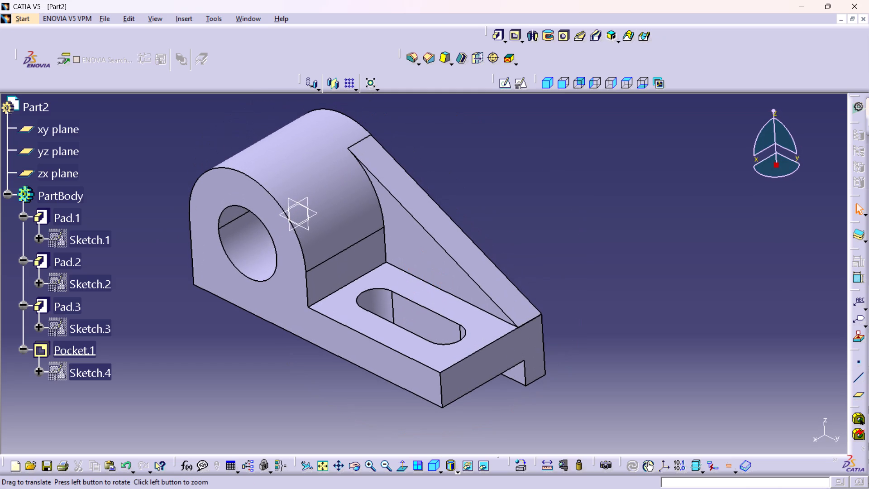
pyautogui.moveTo(557, 285); pyautogui.dragTo(569, 273, button='middle')
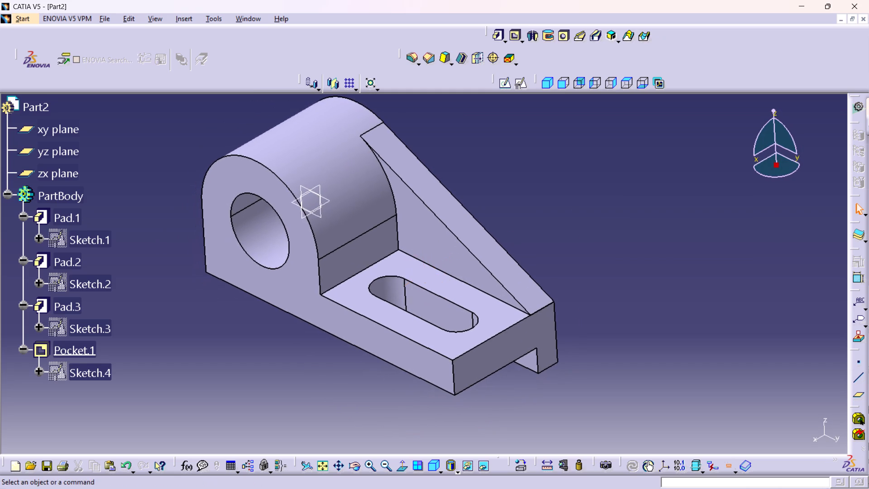
pyautogui.moveTo(551, 281); pyautogui.dragTo(568, 294, button='middle')
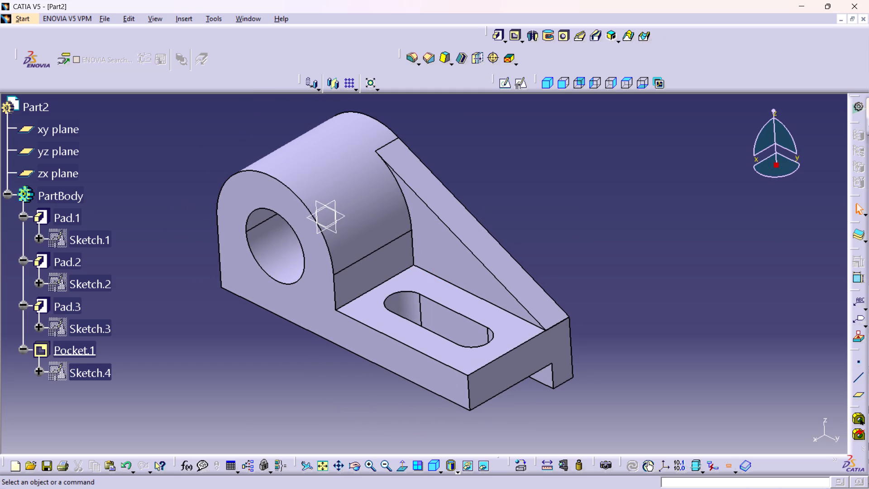
pyautogui.moveTo(577, 281); pyautogui.dragTo(571, 280, button='middle')
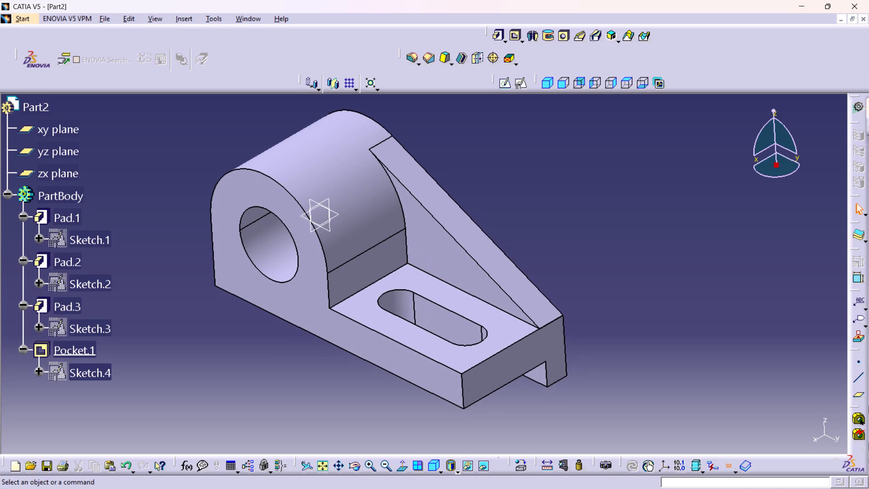
# Save the part in the CATIA folder as a CATPart file named 6.
pyautogui.hotkey('ctrl', 's')
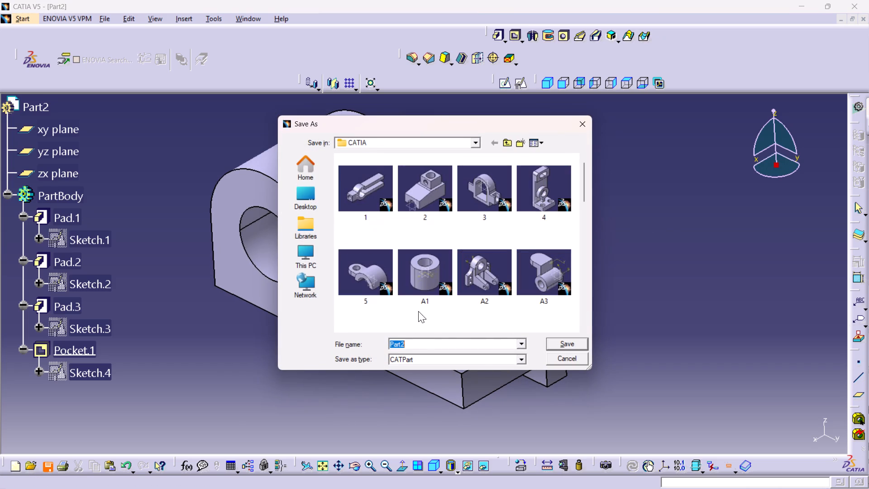
pyautogui.doubleClick(425, 344)
pyautogui.press('6')
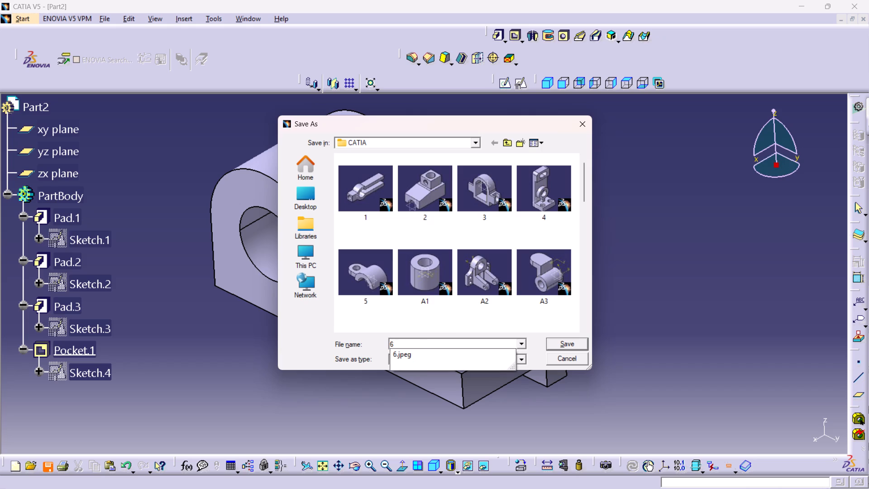
pyautogui.click(556, 340)
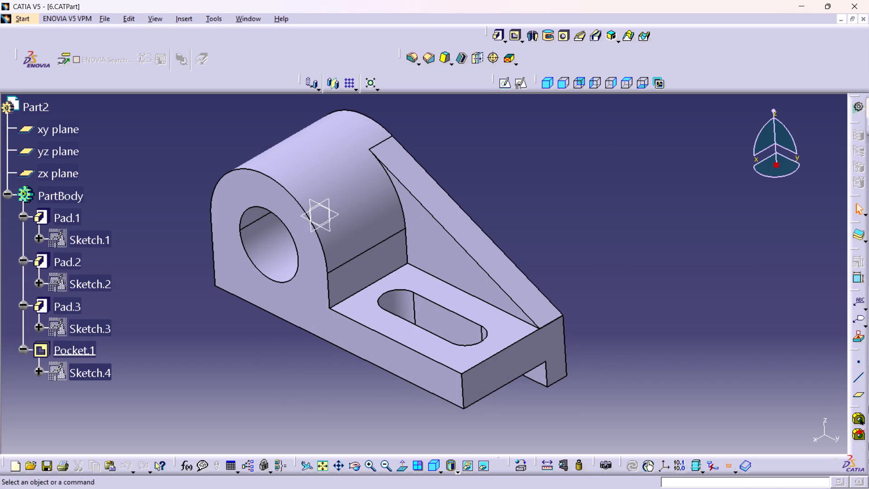
# Save the part file again under its existing name.
pyautogui.moveTo(589, 263); pyautogui.dragTo(607, 273, button='middle')
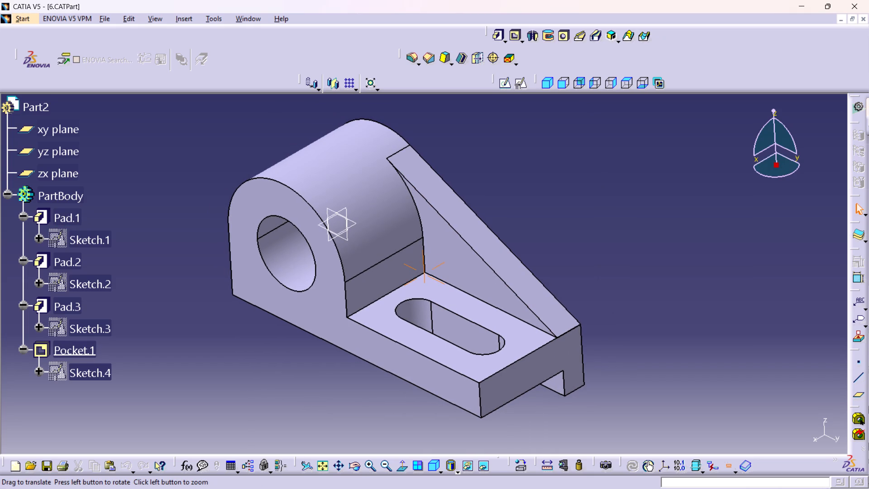
pyautogui.hotkey('ctrl', 's')
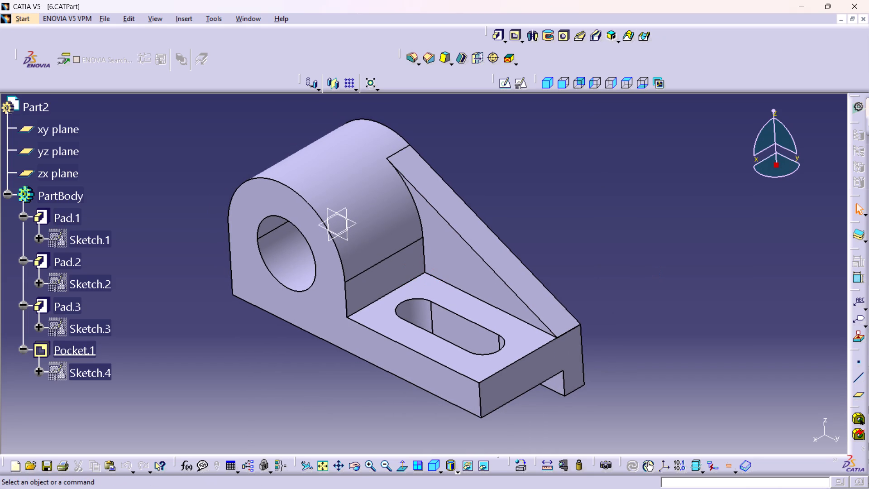
pyautogui.hotkey('ctrl', 's')
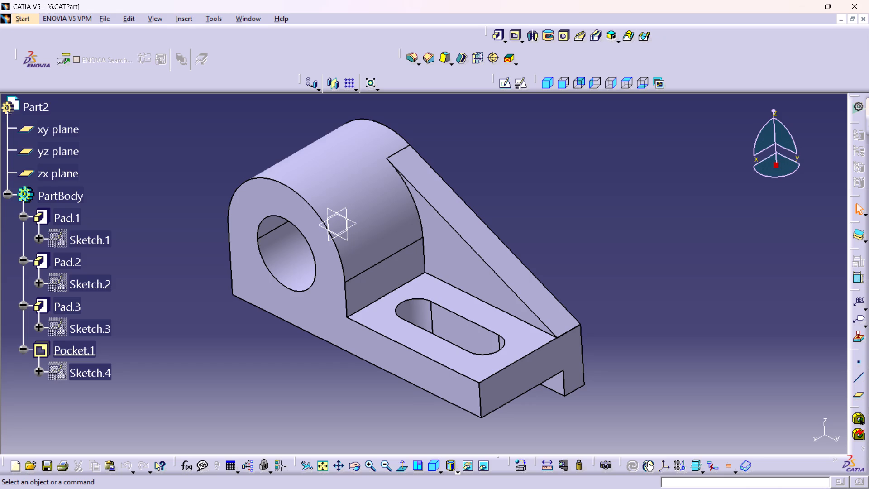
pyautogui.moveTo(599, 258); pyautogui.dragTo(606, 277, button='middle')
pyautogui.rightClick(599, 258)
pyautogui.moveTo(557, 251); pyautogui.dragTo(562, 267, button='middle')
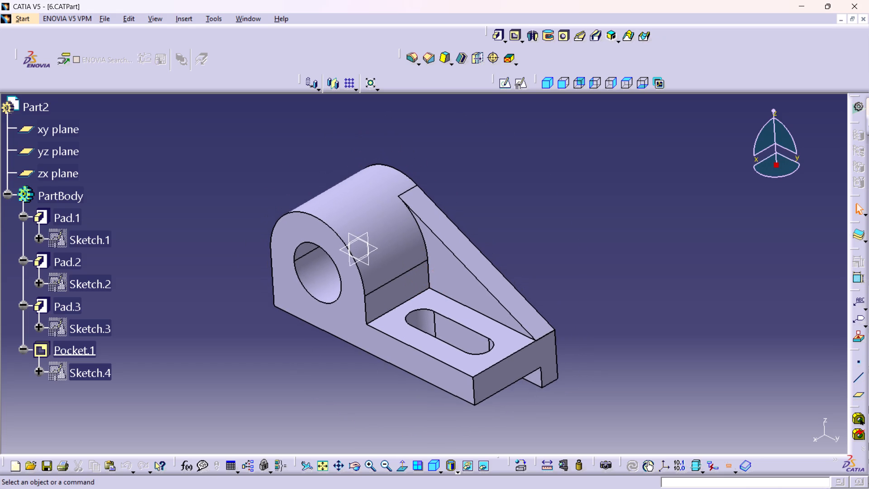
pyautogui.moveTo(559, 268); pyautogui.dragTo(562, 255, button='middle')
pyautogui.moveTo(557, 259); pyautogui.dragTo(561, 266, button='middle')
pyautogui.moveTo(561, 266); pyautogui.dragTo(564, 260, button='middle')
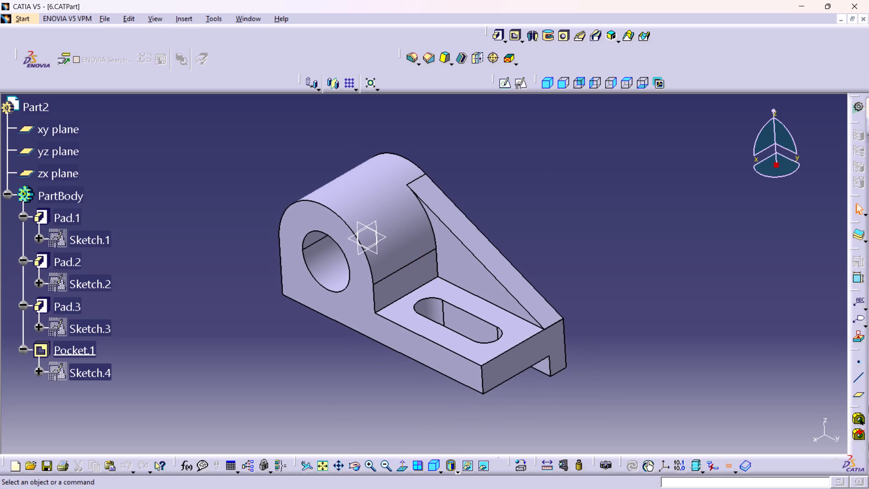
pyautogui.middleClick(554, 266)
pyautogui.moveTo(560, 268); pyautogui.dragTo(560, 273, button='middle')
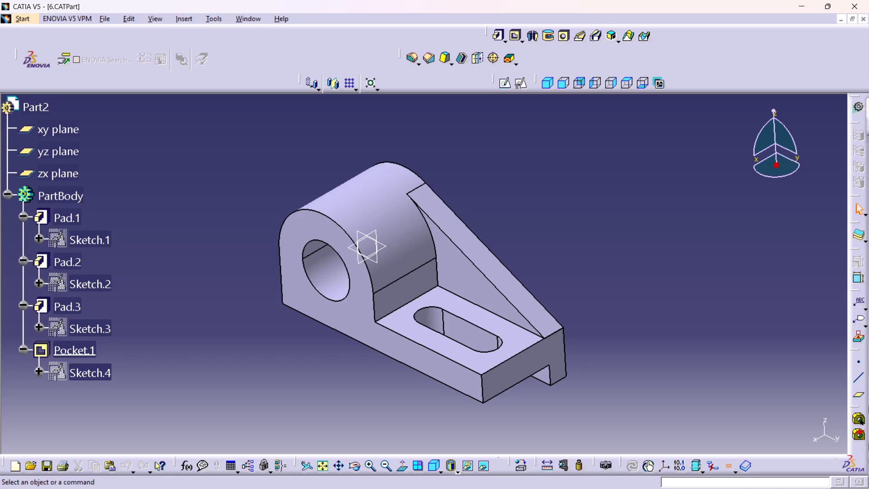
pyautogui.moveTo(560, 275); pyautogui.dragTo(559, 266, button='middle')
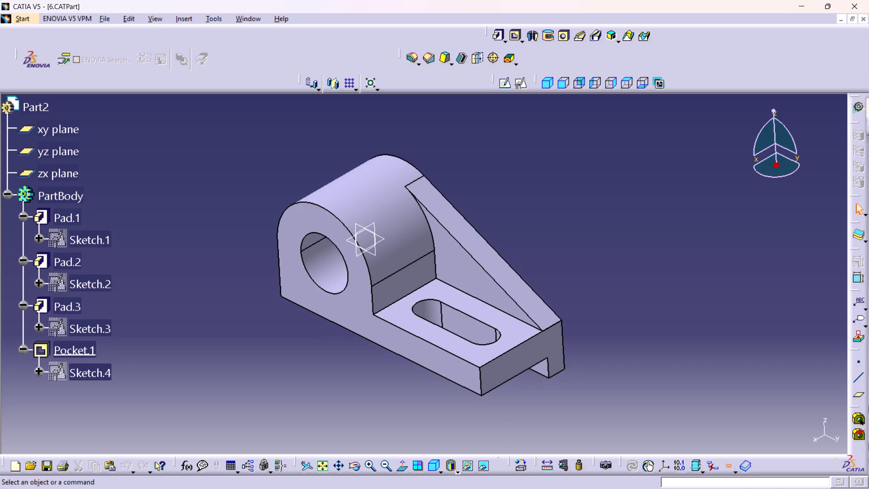
# Save the part file once more.
pyautogui.hotkey('ctrl', 's')
# Print the bracket view with Microsoft Print to PDF, saving the output in the CATIA folder as 6.
pyautogui.moveTo(567, 266); pyautogui.dragTo(567, 271, button='middle')
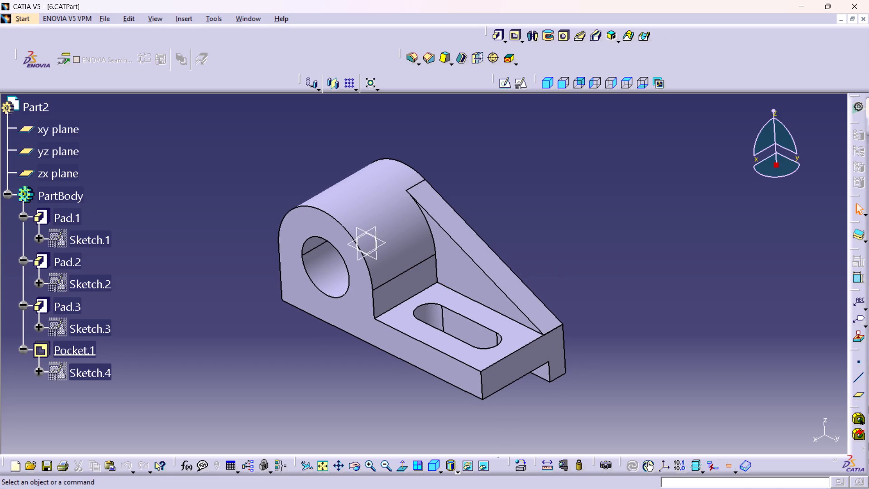
pyautogui.moveTo(568, 274); pyautogui.dragTo(560, 265, button='middle')
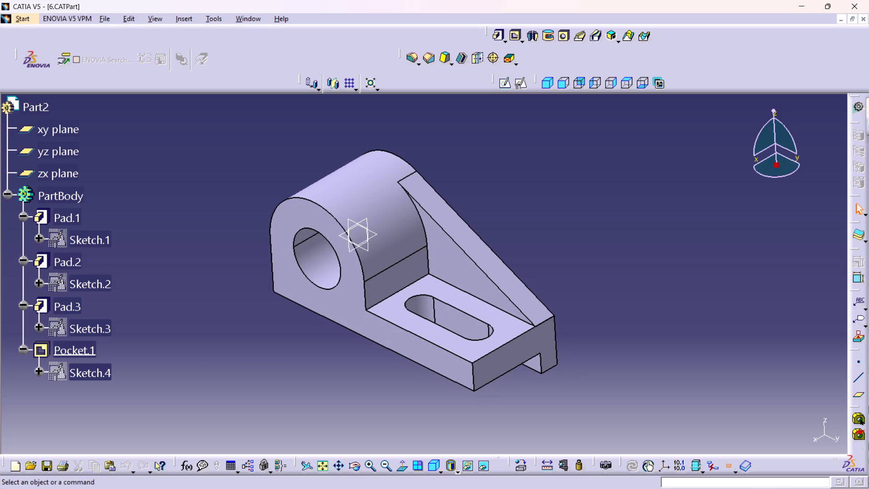
pyautogui.hotkey('ctrl', 'p')
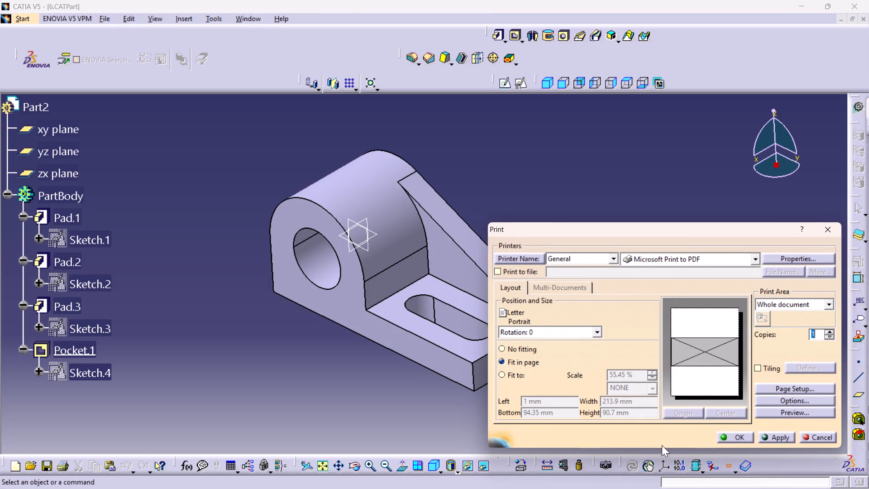
pyautogui.click(736, 434)
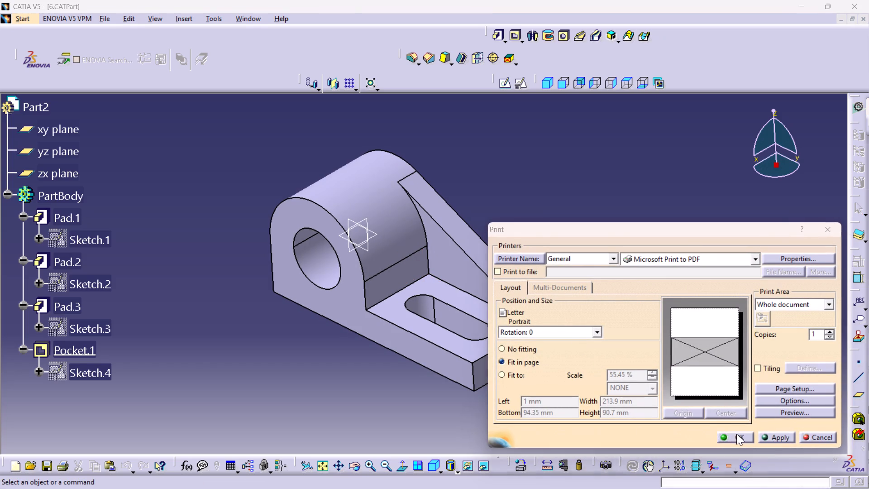
pyautogui.scroll(-1, 570, 316)
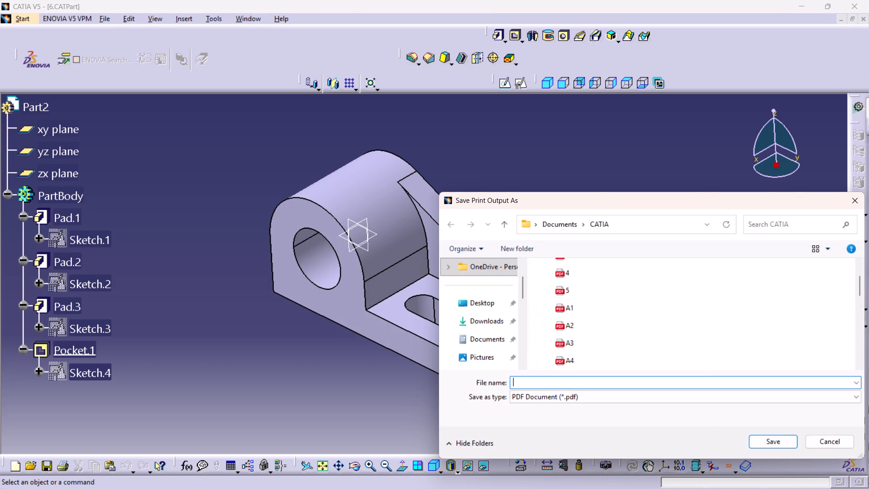
pyautogui.click(549, 378)
pyautogui.press('6')
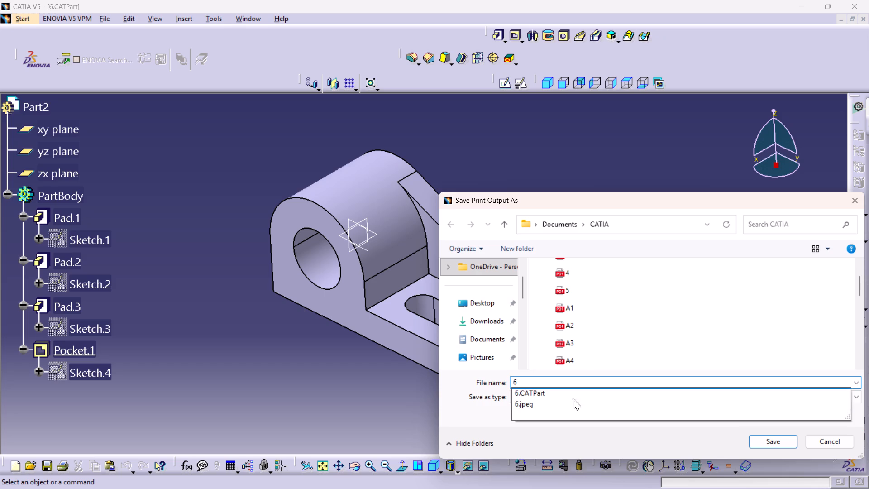
pyautogui.click(773, 442)
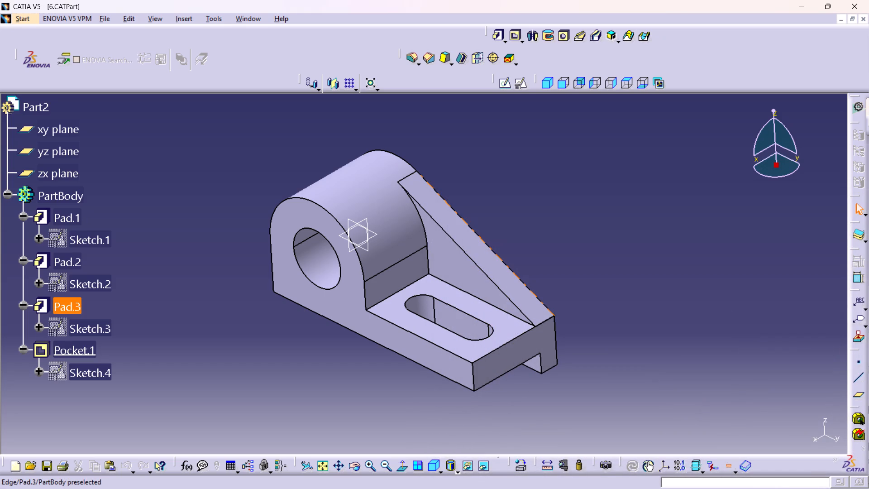
# Save the part file after the PDF output.
pyautogui.hotkey('ctrl', 's')
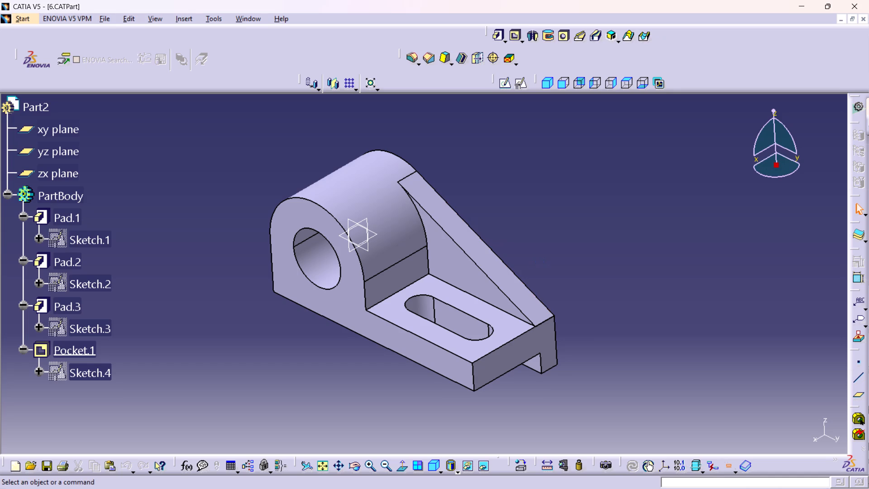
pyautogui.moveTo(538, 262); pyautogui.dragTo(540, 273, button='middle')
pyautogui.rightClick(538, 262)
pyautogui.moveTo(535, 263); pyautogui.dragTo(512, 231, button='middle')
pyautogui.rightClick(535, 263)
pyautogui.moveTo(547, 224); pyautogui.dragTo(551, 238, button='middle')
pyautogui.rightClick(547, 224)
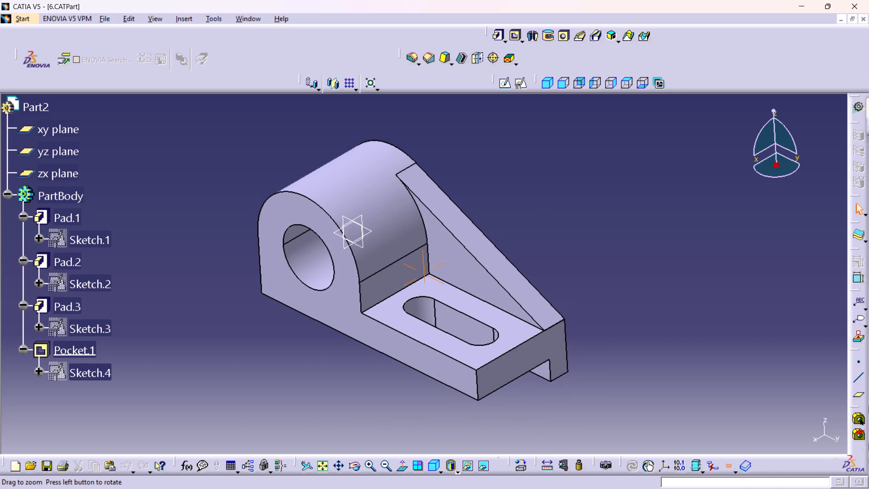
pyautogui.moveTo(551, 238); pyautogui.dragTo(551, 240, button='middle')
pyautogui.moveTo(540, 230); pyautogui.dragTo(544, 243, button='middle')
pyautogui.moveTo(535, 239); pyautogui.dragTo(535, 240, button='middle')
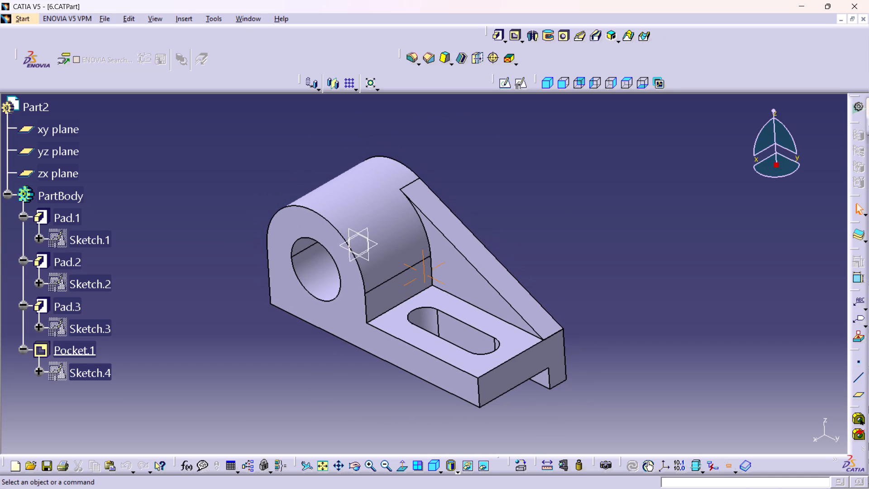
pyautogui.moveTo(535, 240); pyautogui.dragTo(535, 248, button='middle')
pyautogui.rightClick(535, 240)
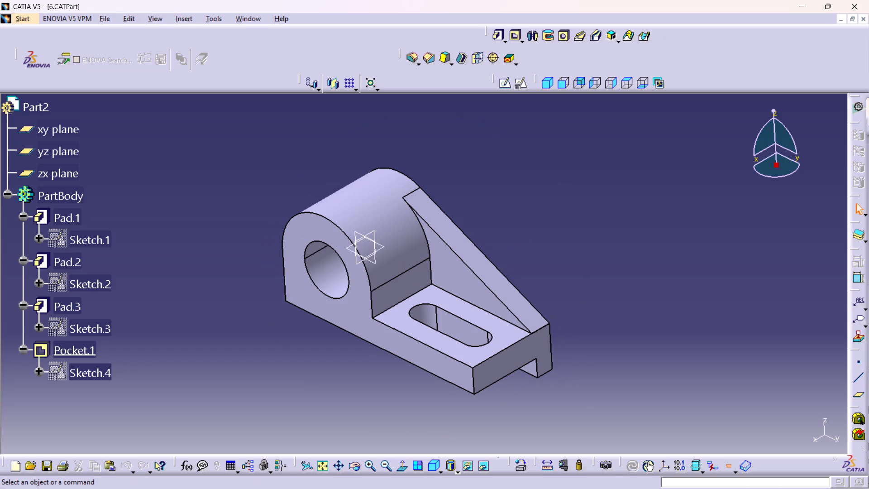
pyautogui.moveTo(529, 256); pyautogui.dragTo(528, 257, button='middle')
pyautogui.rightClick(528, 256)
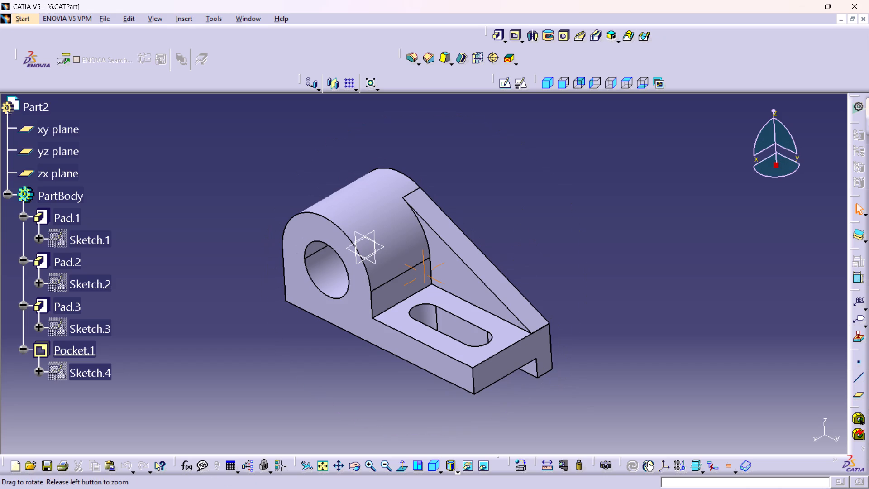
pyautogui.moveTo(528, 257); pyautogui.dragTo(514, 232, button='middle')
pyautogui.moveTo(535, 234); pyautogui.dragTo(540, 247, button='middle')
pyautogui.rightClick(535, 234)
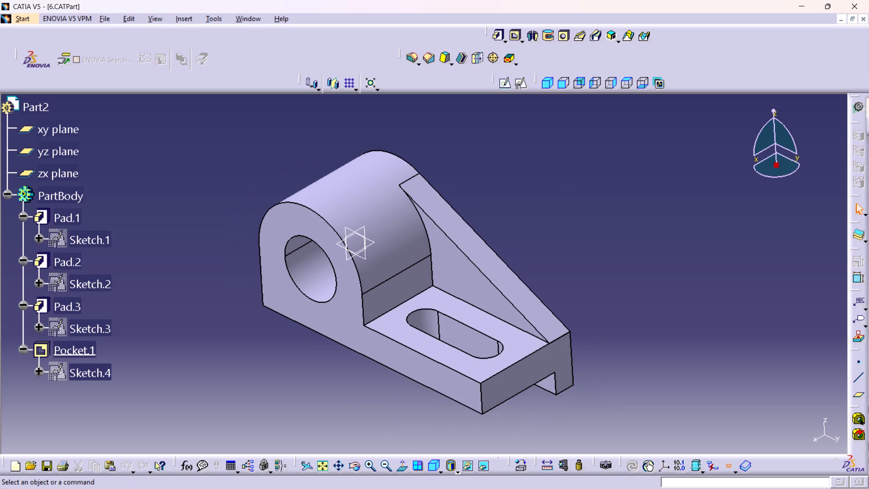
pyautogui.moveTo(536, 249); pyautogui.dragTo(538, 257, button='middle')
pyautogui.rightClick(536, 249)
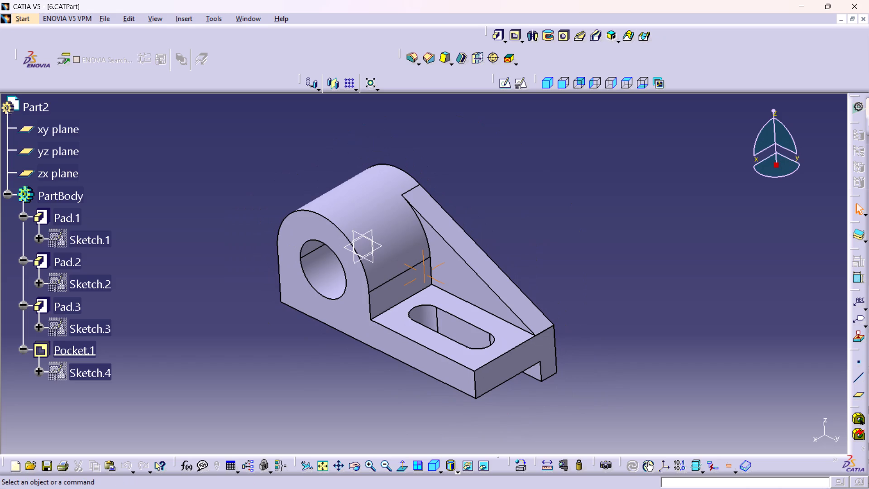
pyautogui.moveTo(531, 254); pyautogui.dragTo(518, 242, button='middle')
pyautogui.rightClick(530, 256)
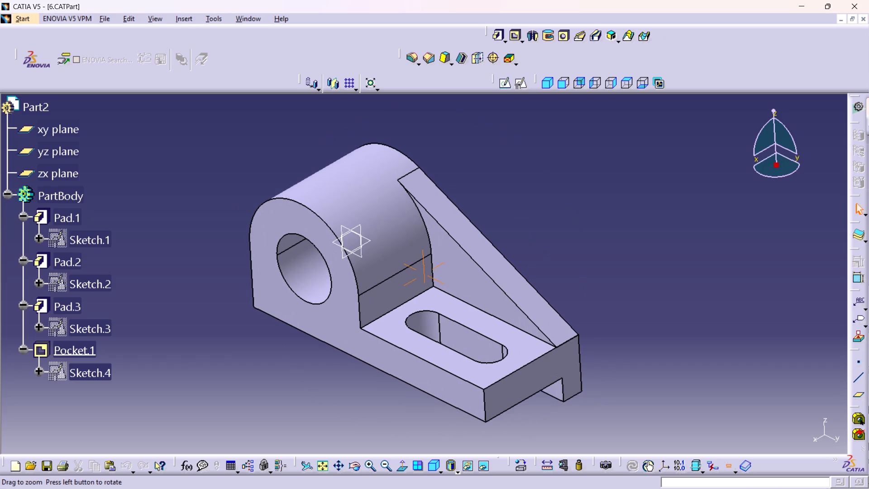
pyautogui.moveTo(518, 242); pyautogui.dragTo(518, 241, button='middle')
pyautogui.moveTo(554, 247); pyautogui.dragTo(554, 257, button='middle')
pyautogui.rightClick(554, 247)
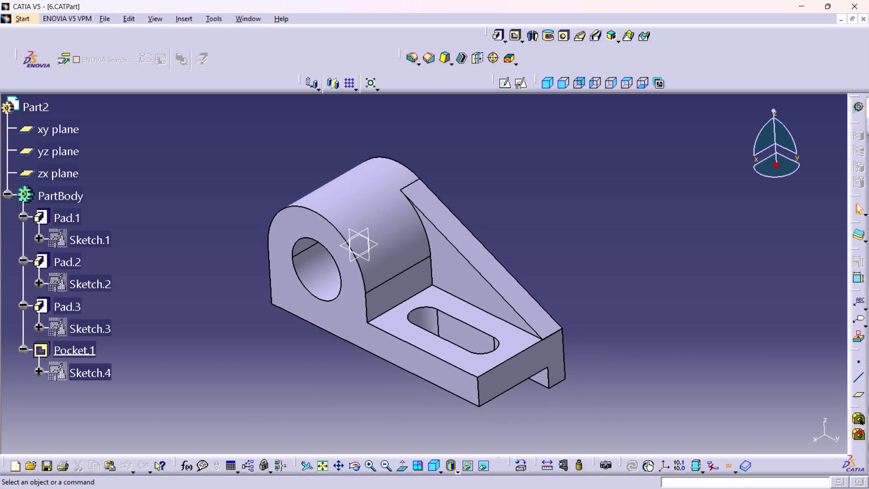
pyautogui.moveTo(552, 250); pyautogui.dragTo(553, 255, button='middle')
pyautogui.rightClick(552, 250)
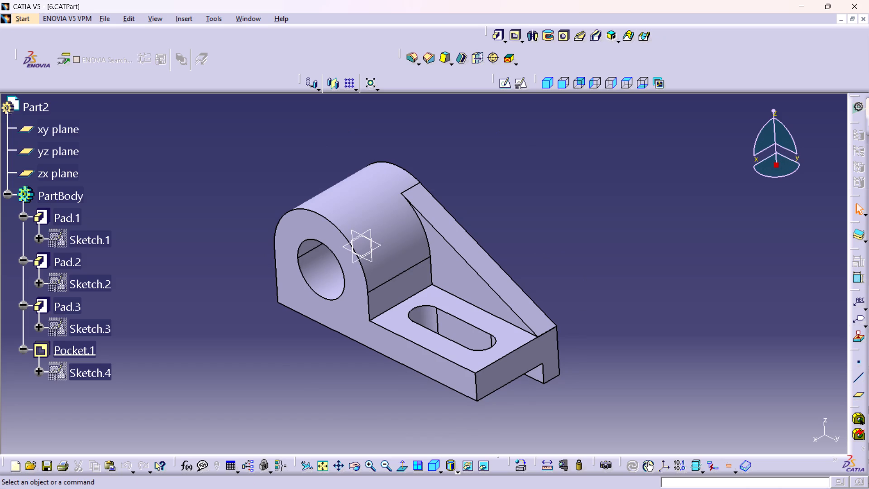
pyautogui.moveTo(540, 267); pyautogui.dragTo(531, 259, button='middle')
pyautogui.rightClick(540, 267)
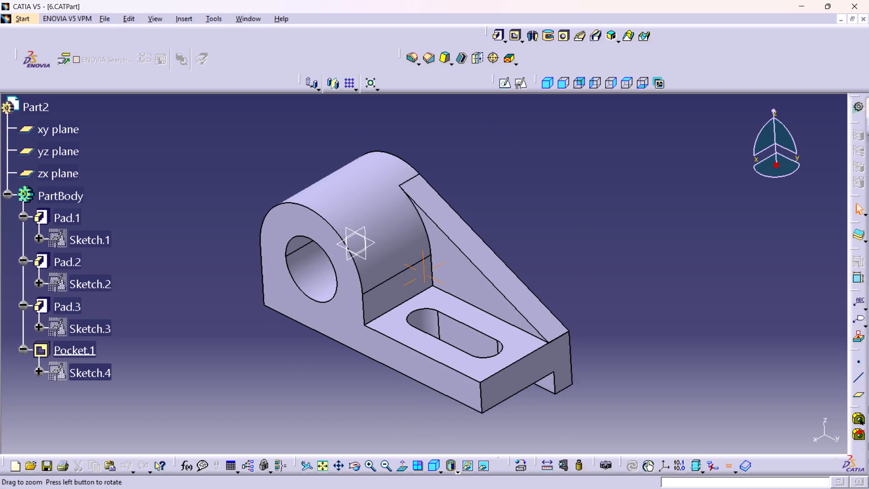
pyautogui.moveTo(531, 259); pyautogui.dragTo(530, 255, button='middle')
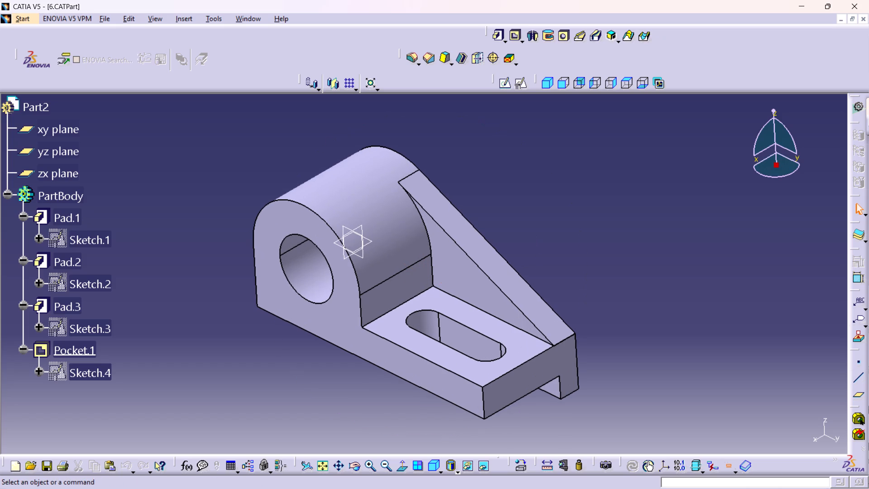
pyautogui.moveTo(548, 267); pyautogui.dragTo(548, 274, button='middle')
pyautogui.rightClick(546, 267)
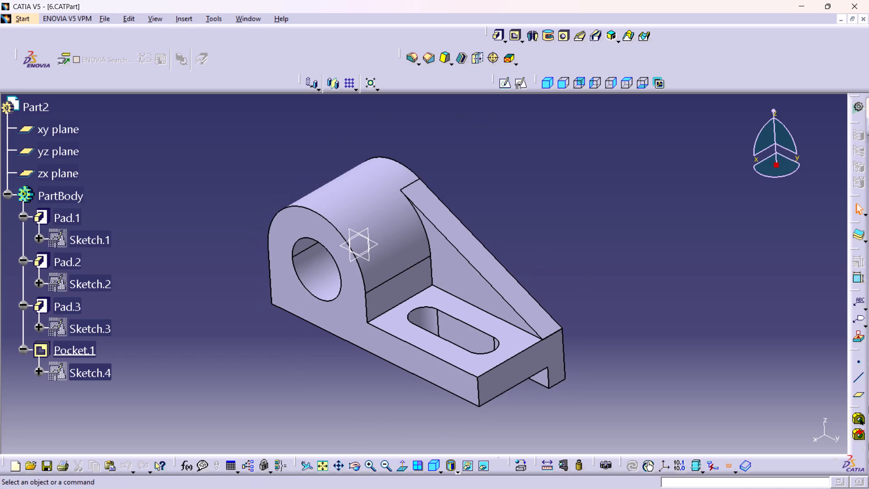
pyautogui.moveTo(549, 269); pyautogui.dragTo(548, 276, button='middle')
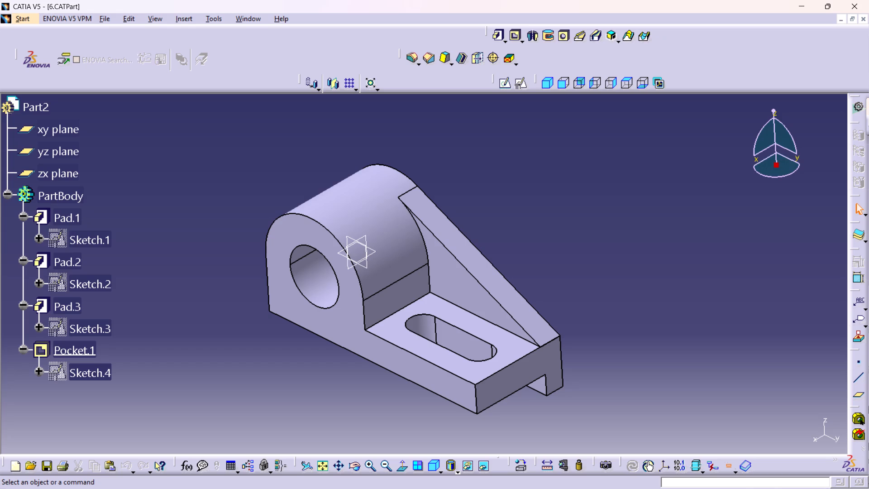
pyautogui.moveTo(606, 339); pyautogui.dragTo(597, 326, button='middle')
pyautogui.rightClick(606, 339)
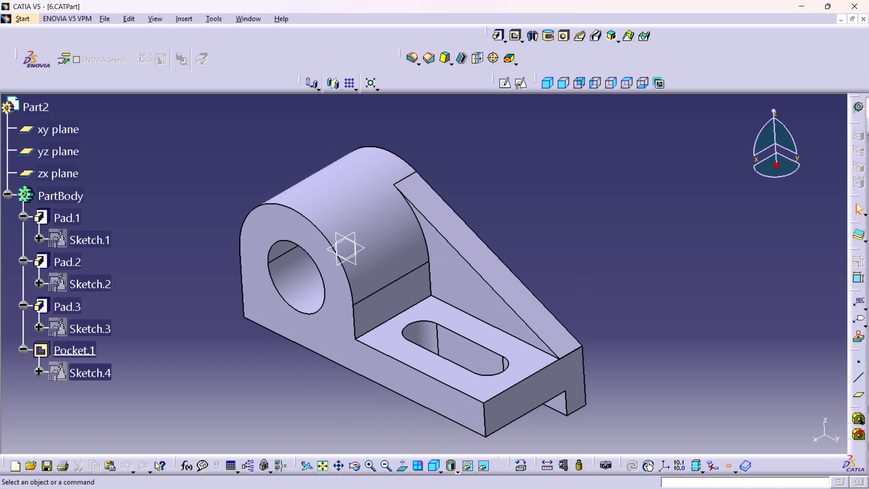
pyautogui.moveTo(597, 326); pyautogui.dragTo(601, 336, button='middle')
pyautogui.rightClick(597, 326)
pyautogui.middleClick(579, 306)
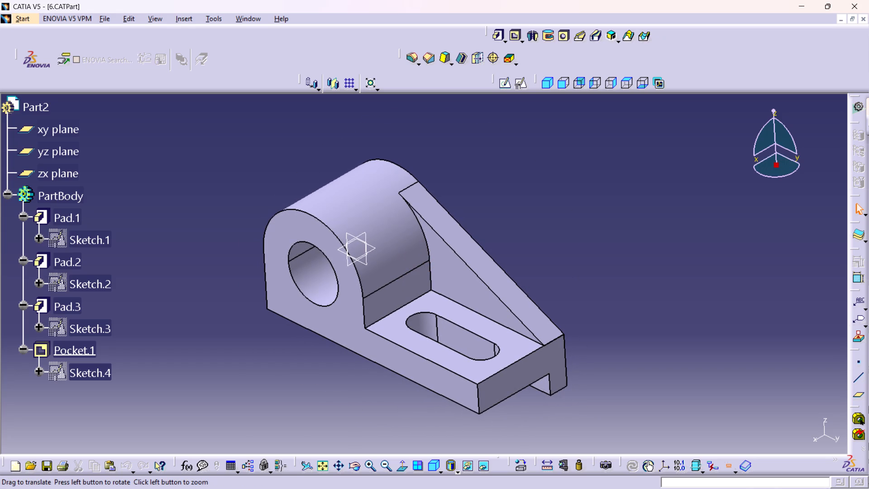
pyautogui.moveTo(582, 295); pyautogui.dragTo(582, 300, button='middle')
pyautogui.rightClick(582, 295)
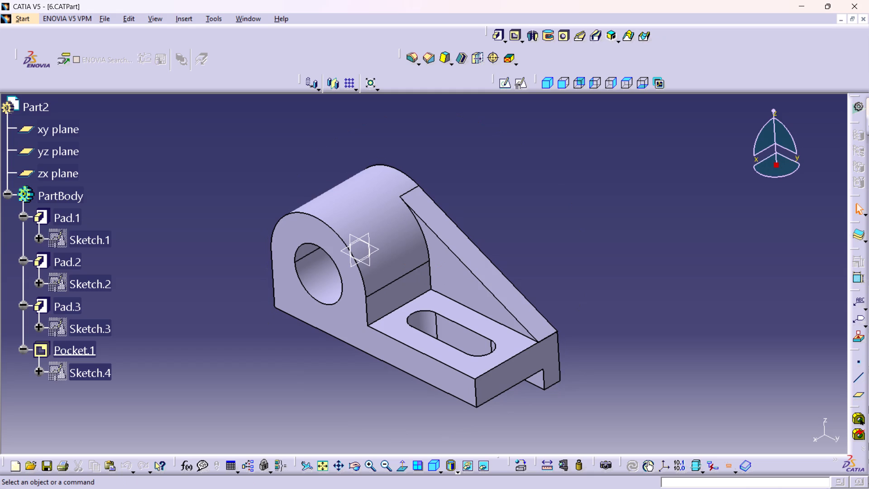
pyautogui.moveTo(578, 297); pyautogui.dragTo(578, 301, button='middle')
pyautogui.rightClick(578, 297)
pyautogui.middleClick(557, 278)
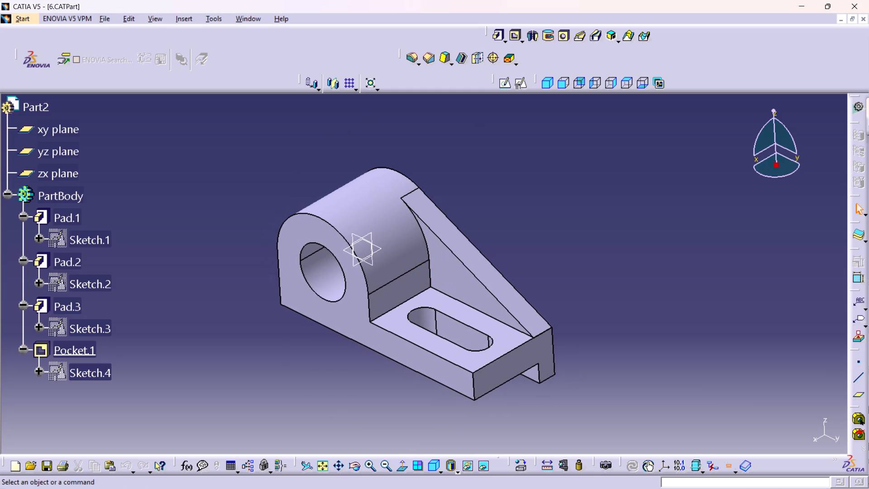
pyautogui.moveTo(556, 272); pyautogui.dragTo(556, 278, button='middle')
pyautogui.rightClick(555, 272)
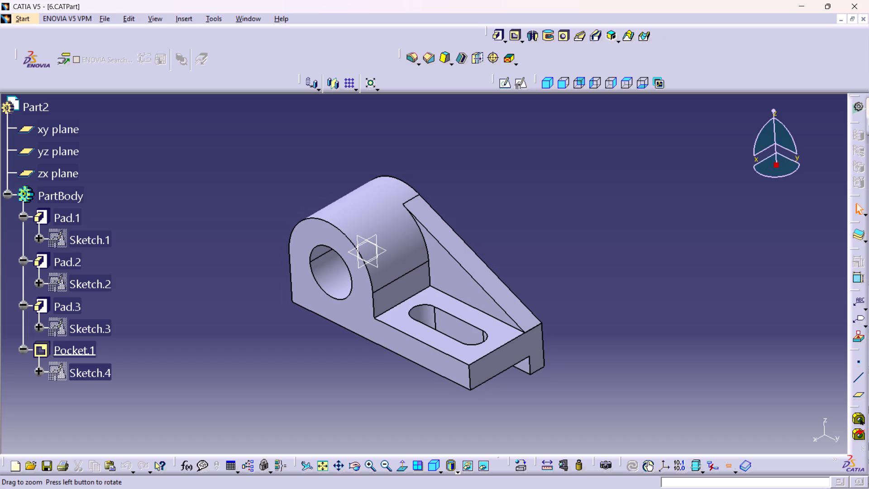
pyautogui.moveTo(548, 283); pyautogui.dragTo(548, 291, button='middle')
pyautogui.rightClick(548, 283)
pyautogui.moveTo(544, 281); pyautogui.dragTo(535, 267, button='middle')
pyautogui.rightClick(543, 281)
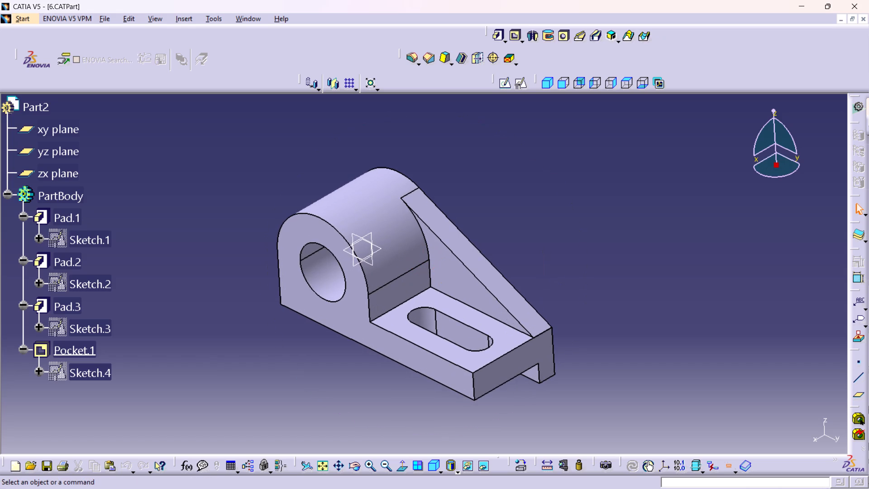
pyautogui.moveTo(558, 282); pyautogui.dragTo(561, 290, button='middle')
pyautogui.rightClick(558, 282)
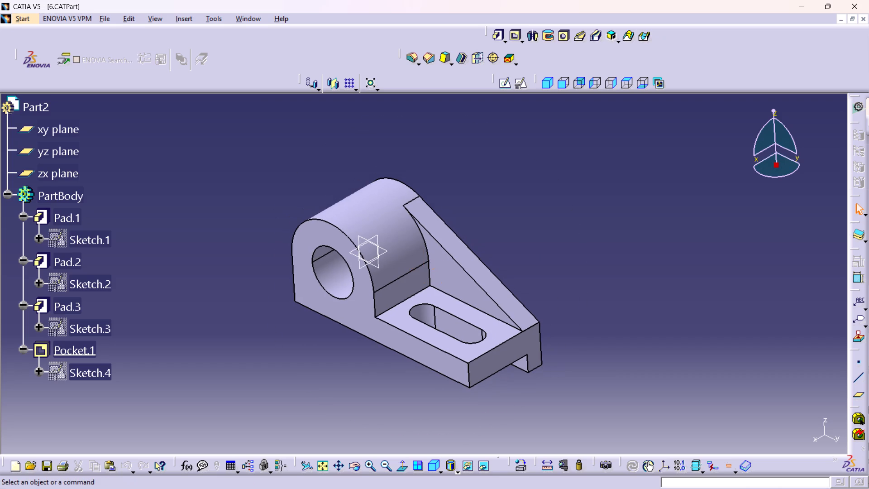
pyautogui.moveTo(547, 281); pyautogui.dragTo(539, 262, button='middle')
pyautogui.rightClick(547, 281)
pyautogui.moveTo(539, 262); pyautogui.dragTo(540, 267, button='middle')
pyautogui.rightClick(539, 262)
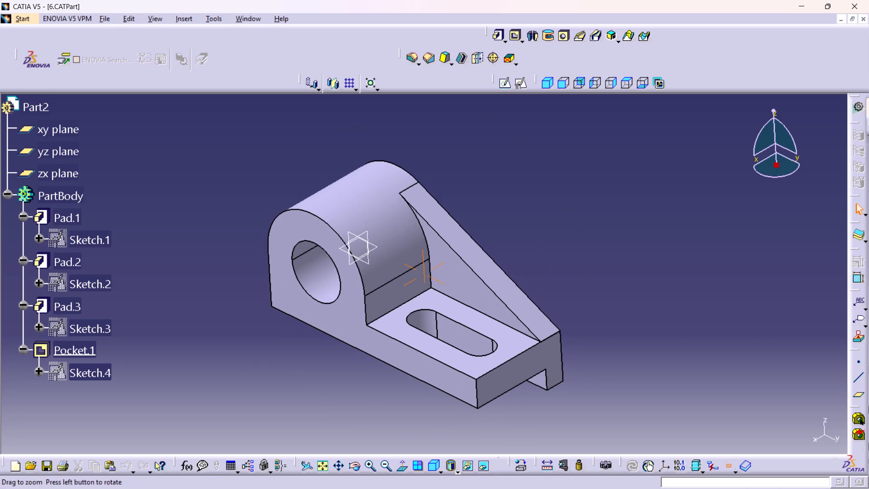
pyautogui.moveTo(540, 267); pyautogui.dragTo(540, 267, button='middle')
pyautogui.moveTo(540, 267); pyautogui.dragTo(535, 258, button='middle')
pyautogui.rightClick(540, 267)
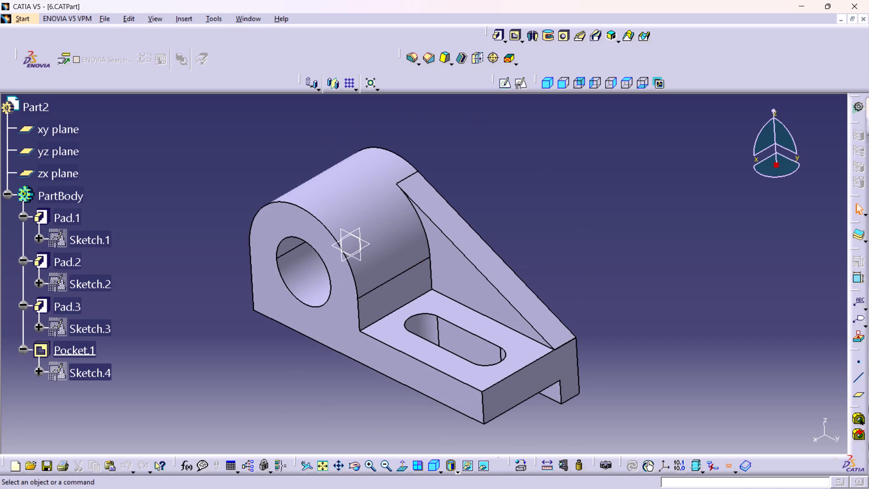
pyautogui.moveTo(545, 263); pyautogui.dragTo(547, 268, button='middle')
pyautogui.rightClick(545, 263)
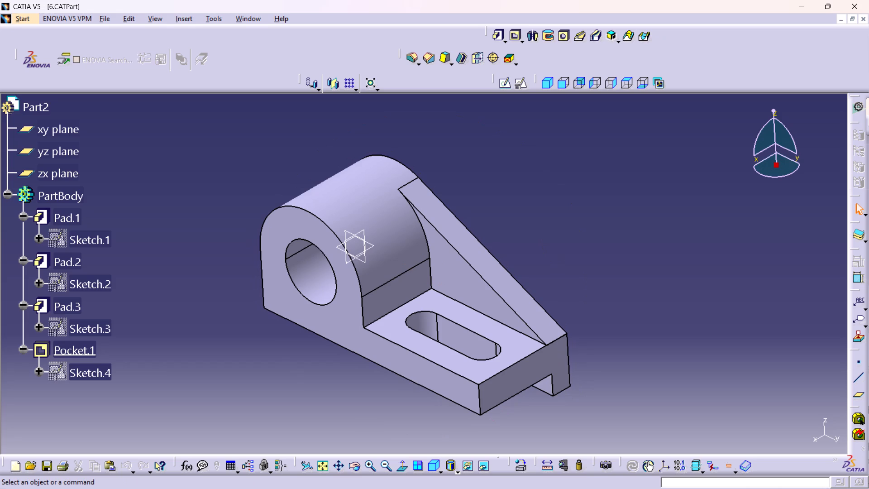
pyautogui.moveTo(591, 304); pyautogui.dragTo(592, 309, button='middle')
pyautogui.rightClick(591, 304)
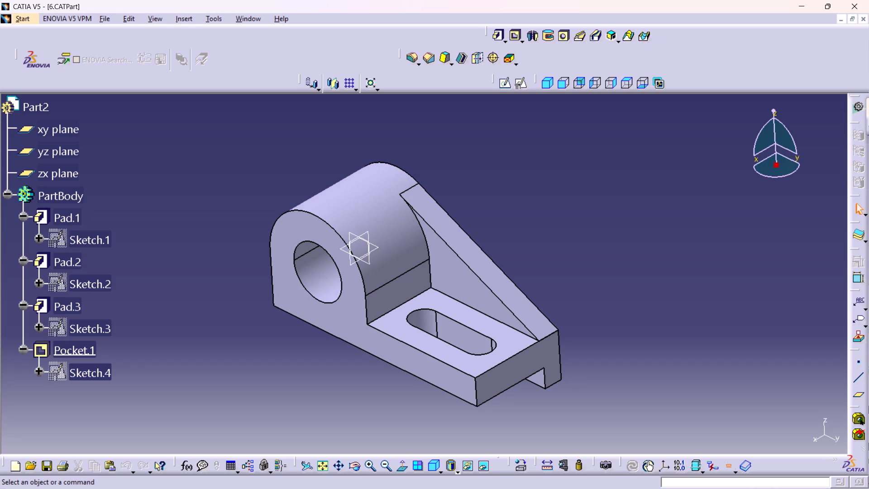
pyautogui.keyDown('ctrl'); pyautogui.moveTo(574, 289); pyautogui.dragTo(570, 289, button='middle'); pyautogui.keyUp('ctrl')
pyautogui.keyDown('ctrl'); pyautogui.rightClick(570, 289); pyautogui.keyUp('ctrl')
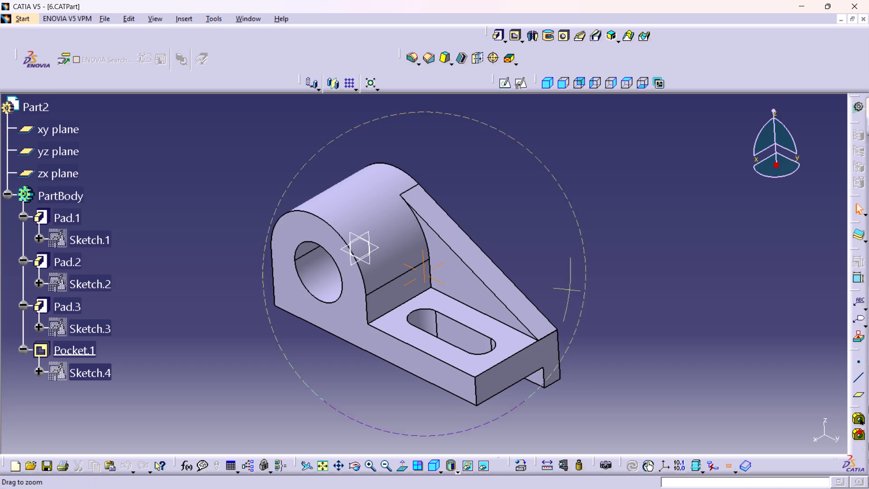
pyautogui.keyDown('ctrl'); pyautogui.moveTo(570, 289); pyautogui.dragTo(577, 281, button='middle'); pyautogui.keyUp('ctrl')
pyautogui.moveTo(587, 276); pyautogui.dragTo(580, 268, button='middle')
# Save the bracket part file under its existing name.
pyautogui.hotkey('ctrl', 's')
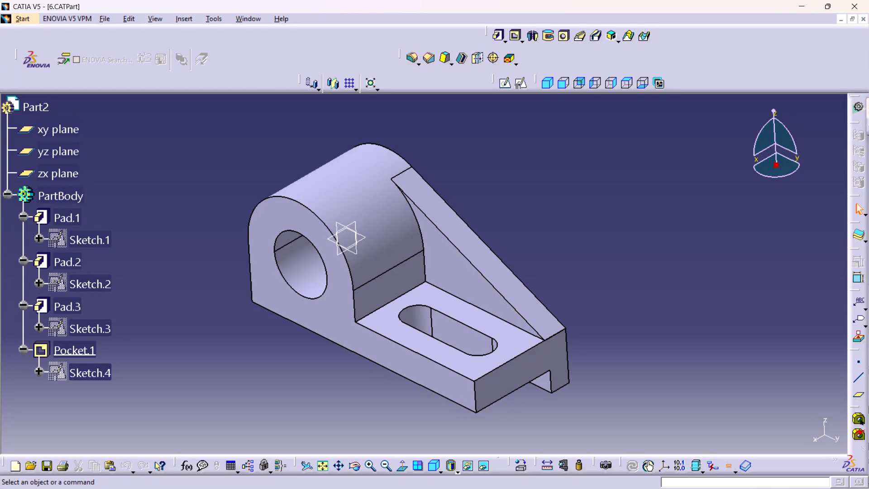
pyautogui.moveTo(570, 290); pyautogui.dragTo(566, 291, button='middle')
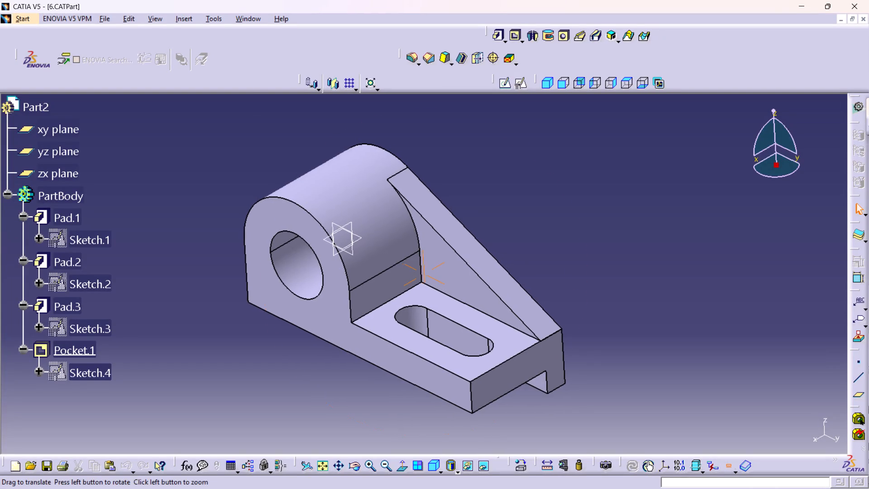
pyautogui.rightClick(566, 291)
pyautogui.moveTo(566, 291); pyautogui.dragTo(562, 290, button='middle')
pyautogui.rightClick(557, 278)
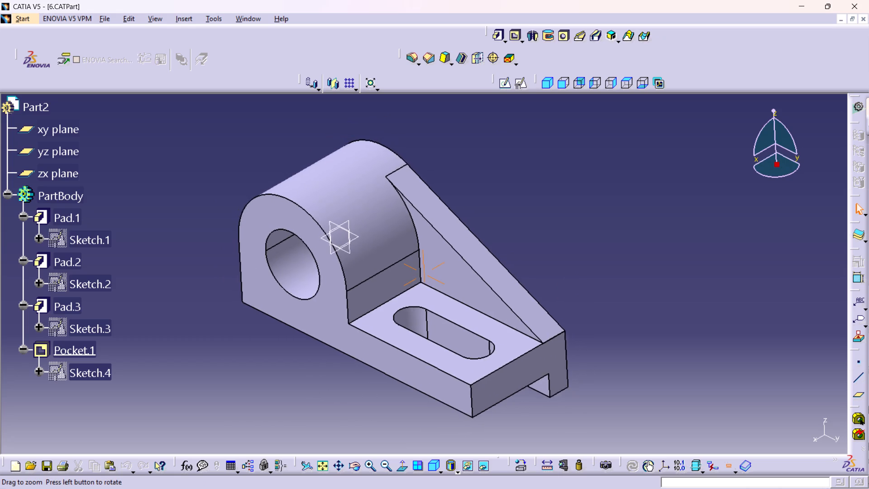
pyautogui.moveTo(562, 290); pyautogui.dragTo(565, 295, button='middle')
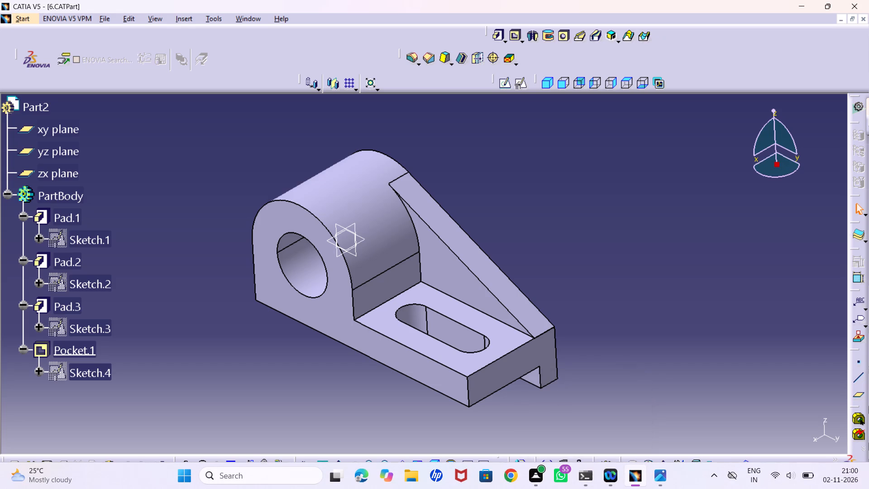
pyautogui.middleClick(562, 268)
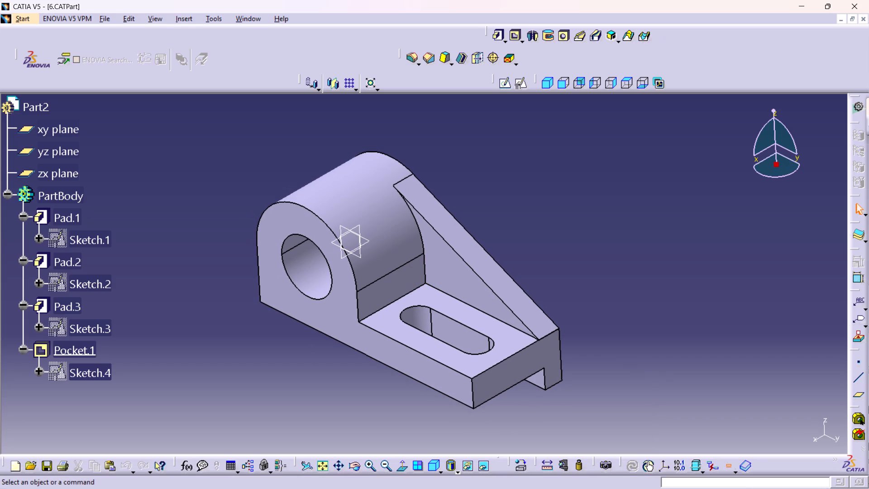
# Save the bracket part file again.
pyautogui.hotkey('ctrl', 's')
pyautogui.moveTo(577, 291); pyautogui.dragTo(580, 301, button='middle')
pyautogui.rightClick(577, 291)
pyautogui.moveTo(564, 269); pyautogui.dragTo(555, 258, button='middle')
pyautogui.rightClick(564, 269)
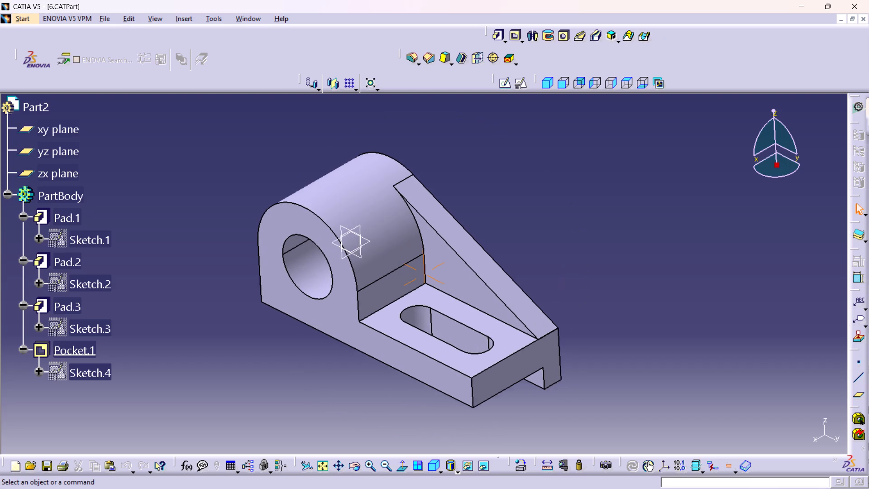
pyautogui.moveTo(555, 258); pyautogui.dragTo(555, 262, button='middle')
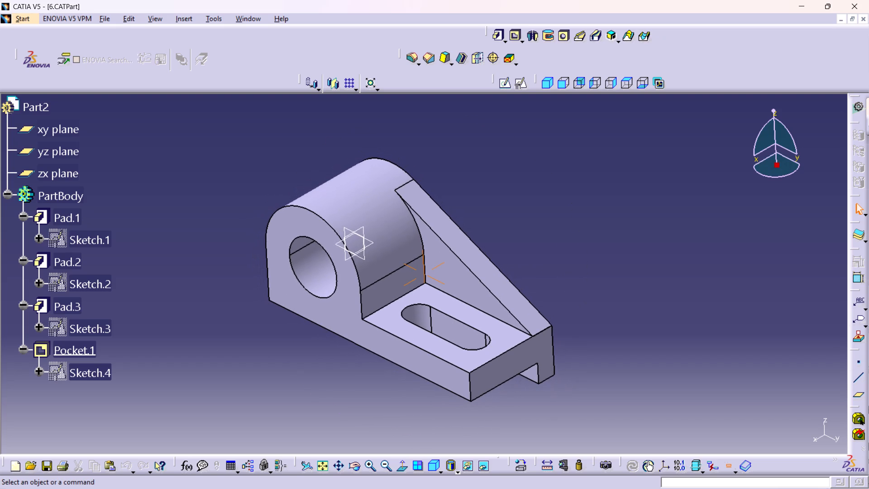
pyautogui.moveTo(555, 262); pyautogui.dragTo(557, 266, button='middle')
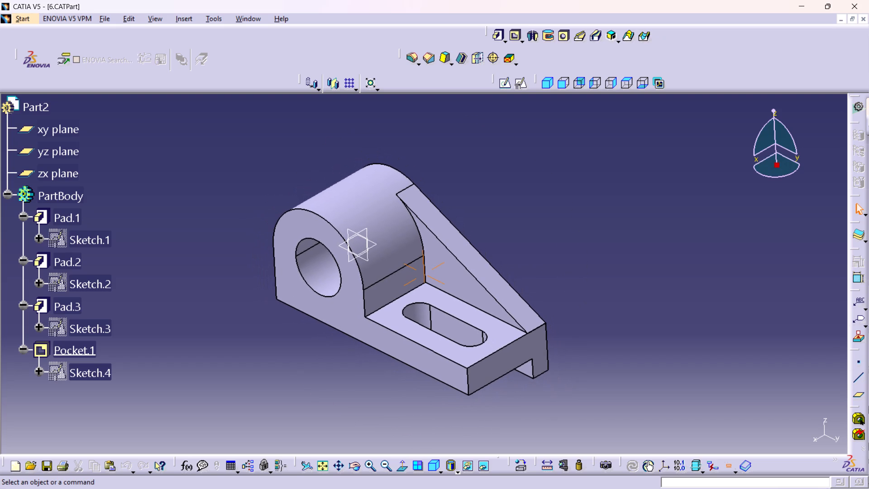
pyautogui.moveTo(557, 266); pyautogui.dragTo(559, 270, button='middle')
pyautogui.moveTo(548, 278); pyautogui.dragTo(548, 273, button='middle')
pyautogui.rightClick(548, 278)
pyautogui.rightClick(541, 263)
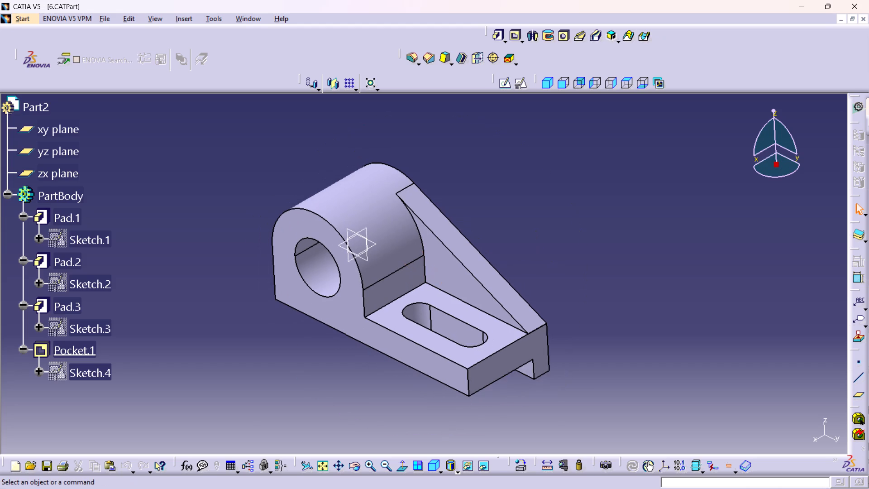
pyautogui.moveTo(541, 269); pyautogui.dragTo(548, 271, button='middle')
# Save the bracket part file once more.
pyautogui.hotkey('ctrl', 's')
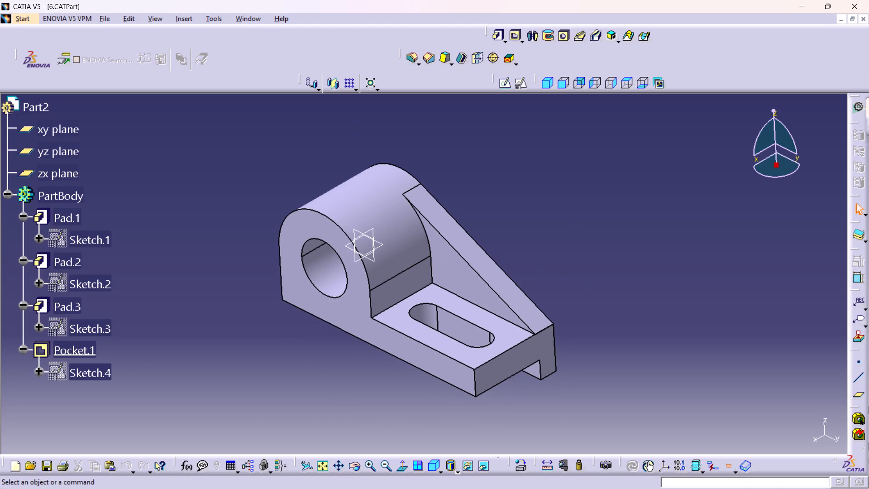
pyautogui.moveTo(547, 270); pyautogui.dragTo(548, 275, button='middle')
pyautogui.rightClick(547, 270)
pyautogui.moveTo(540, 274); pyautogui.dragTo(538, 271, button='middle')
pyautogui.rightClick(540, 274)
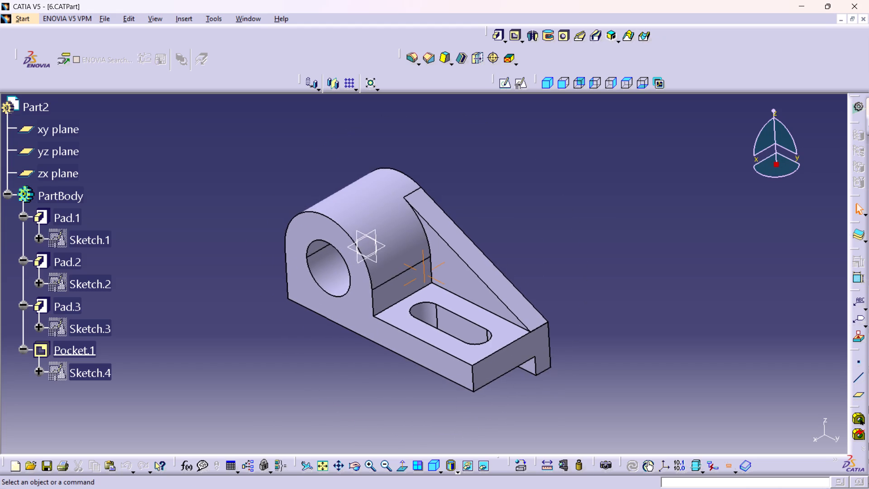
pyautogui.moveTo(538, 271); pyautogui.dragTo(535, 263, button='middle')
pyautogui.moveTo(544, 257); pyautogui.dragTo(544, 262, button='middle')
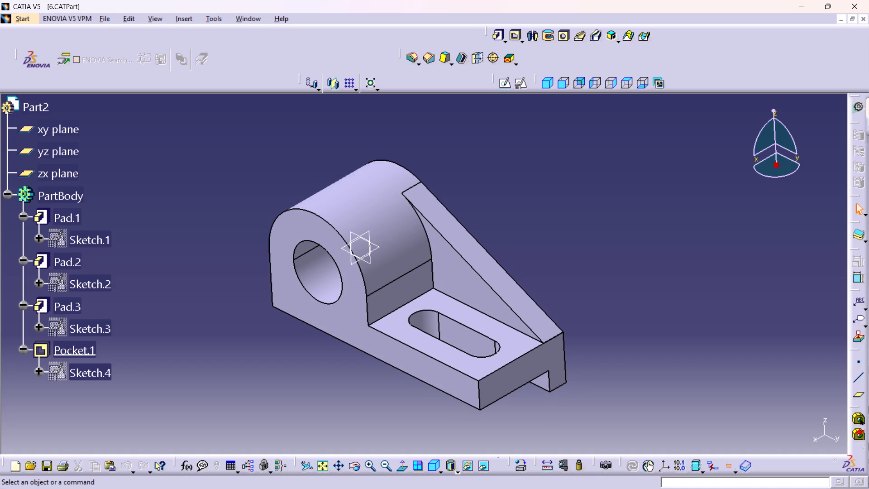
# Save the finished bracket part file with its current view.
pyautogui.hotkey('ctrl', 's')
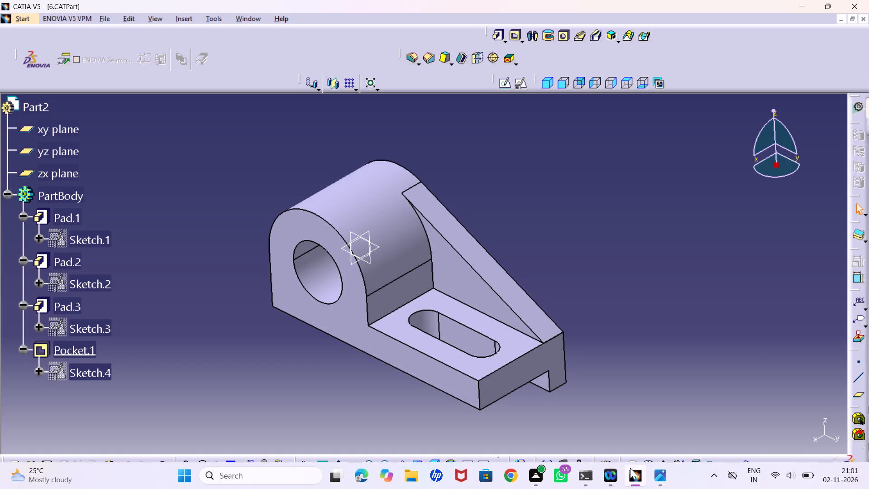
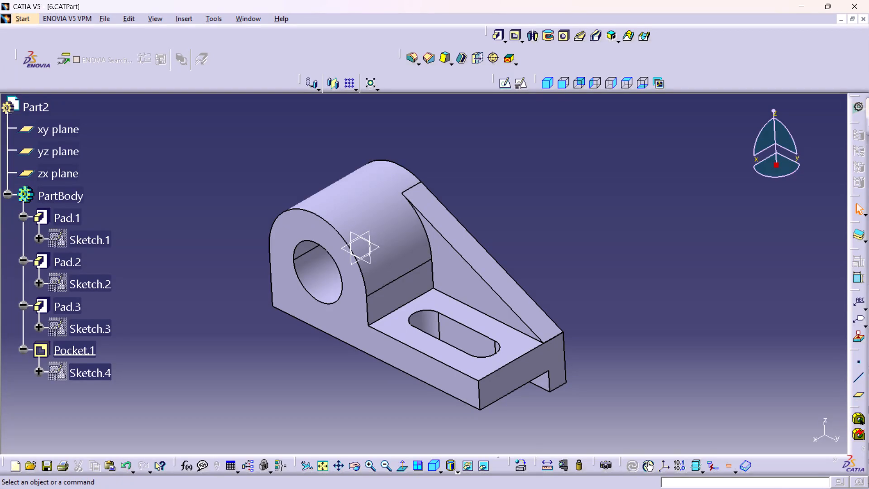
# Save the bracket part file under its current name.
pyautogui.hotkey('ctrl', 's')
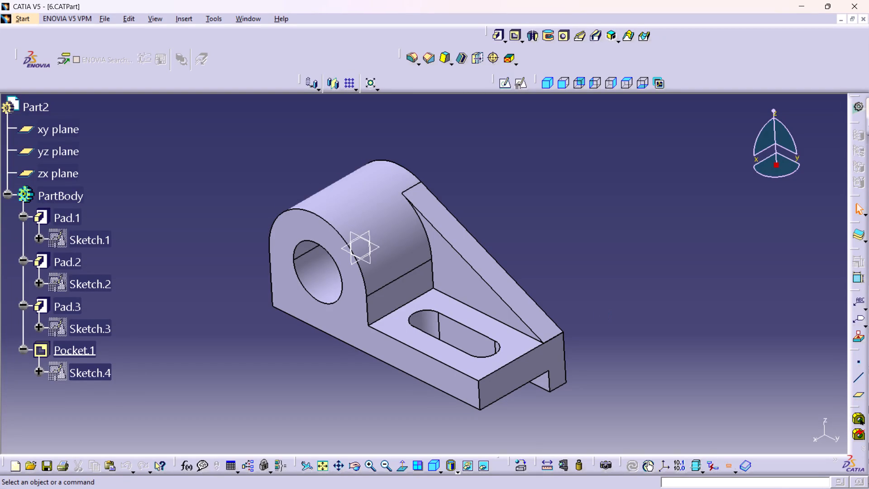